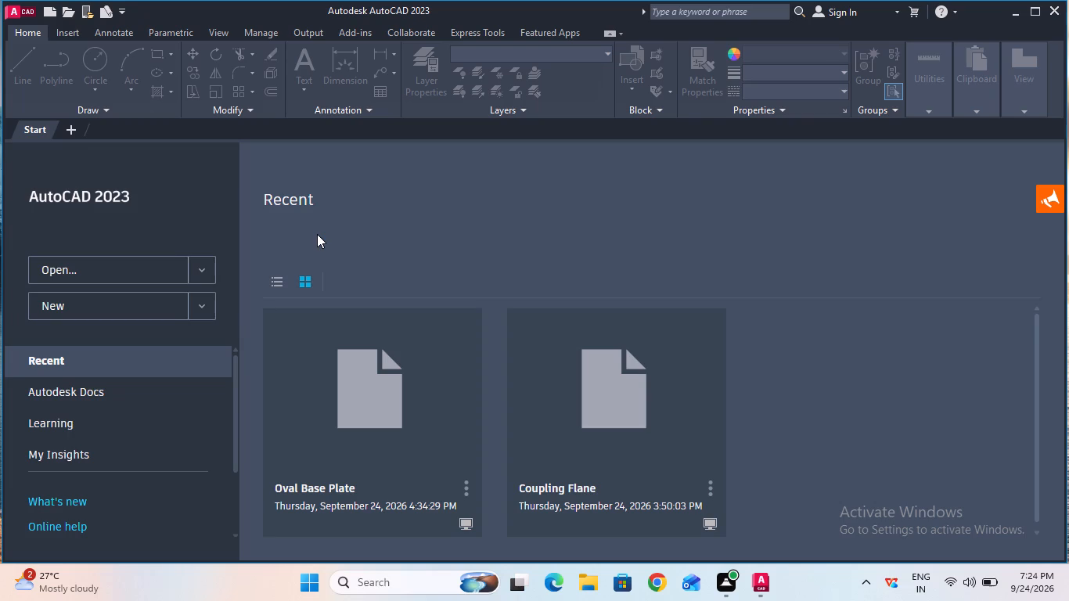
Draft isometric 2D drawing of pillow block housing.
Remove the Oval Base Plate and Coupling Flane drawings from the recent files list.
click(464, 484)
click(482, 462)
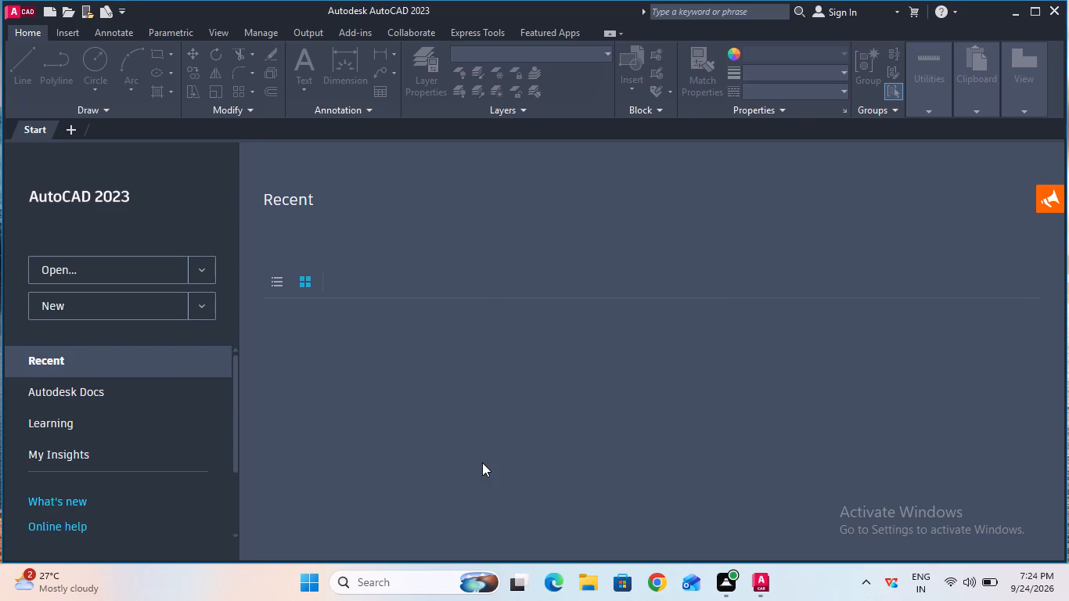
click(461, 486)
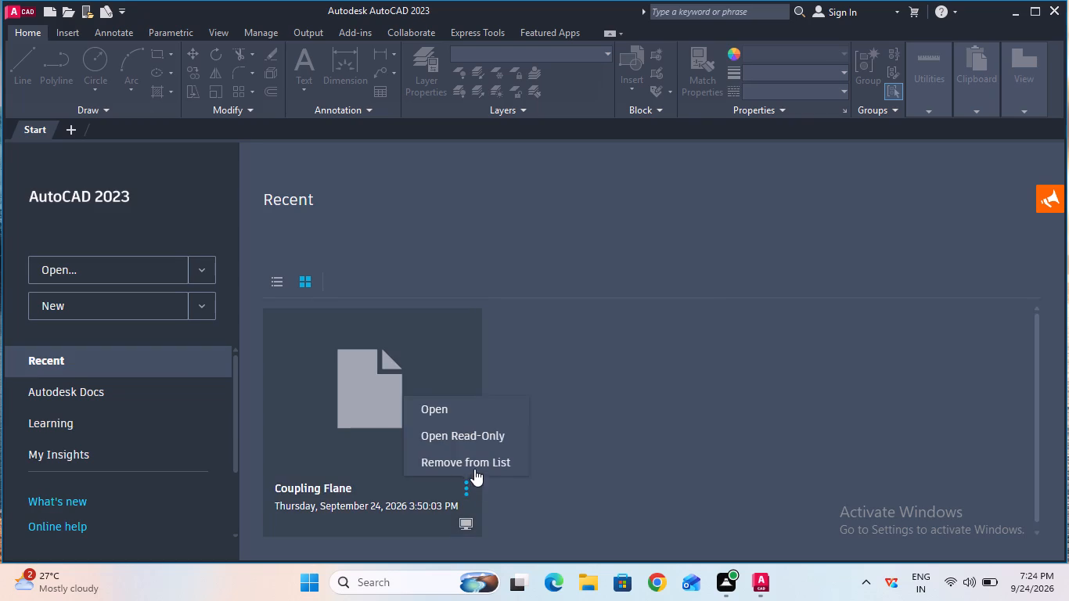
click(474, 467)
Start a new blank drawing.
double_click(171, 314)
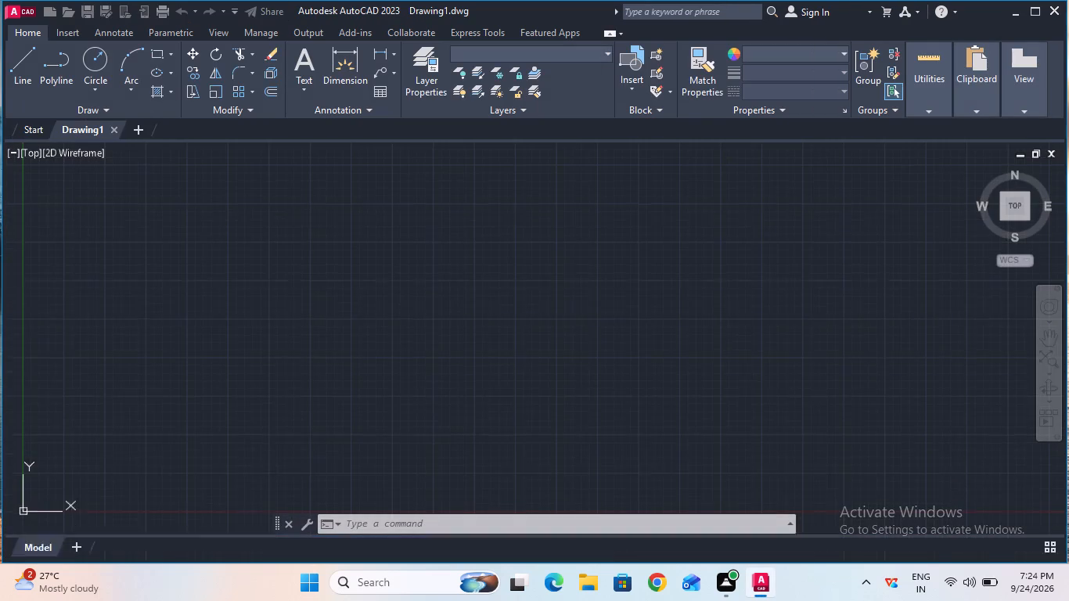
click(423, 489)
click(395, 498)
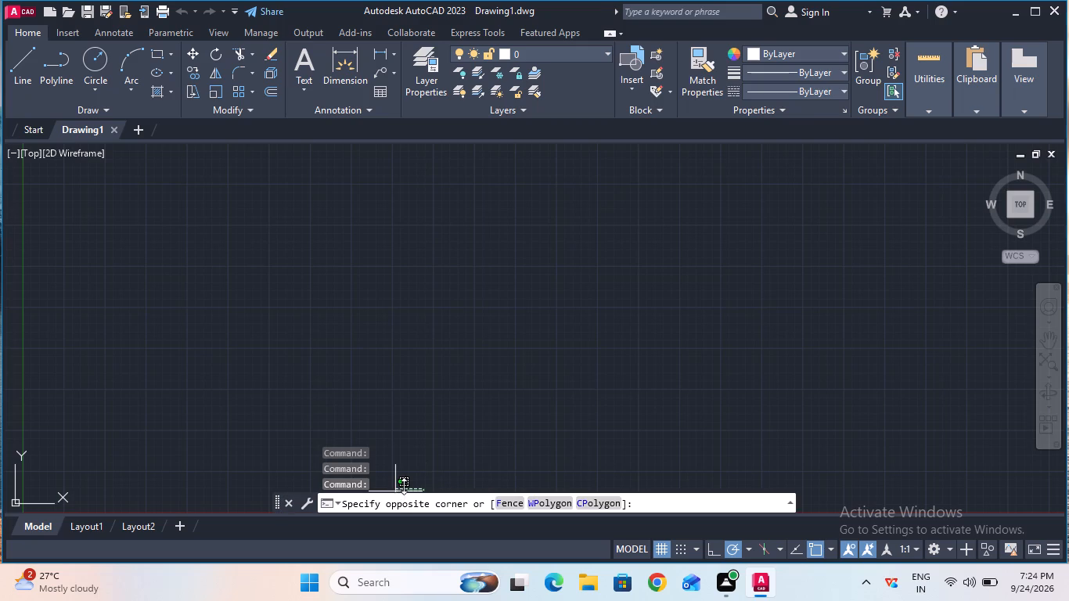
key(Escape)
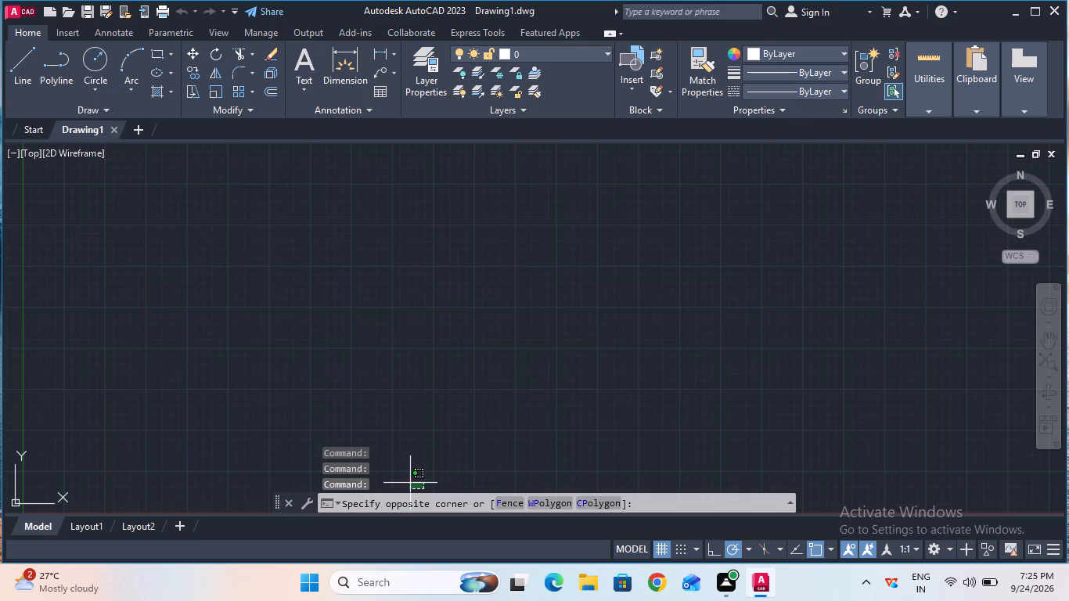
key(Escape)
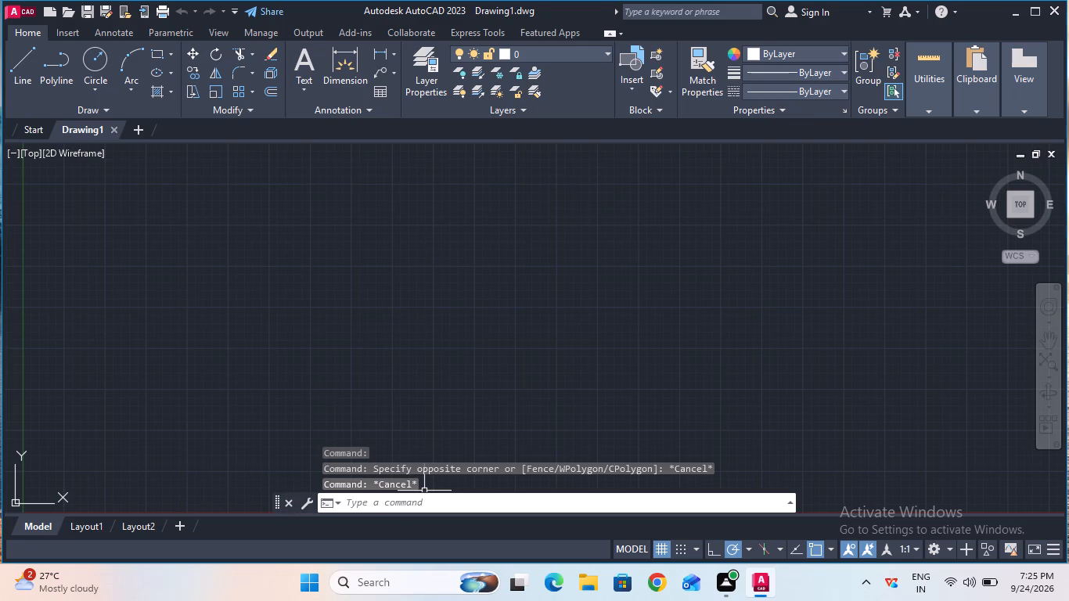
Turn on command log file recording with LOGFILEON.
click(408, 504)
text(log)
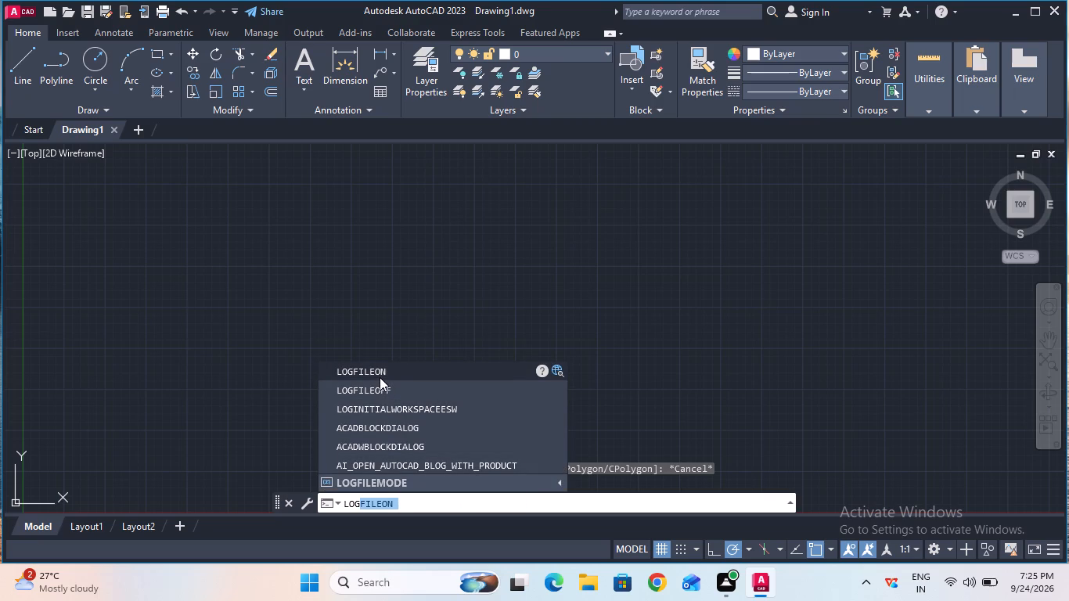
click(380, 375)
Configure the drawing units with a length precision of 0 and millimeters as the insertion scale.
click(396, 498)
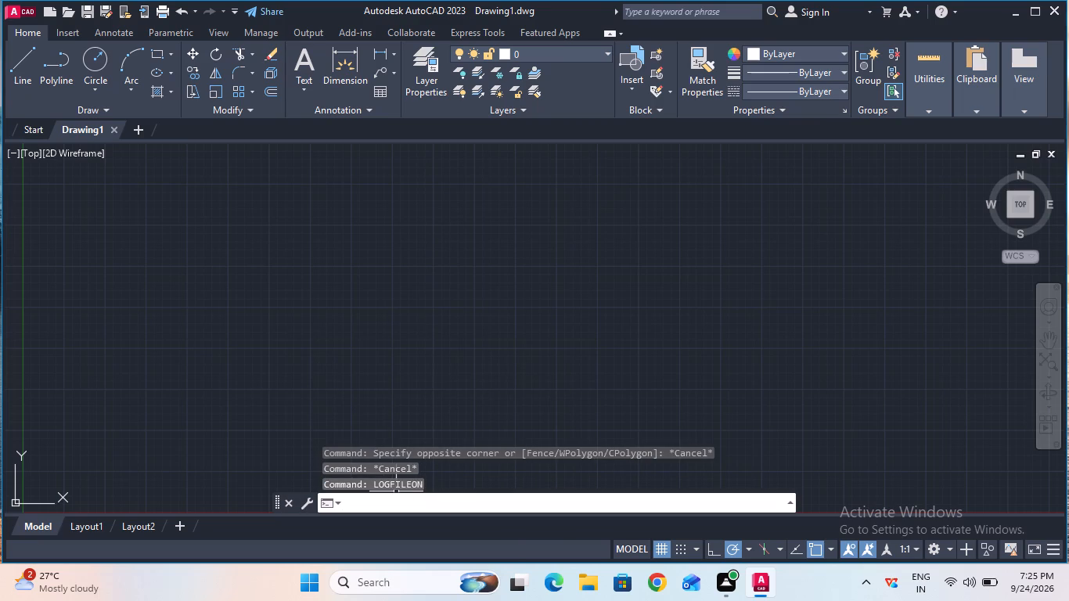
text(uni)
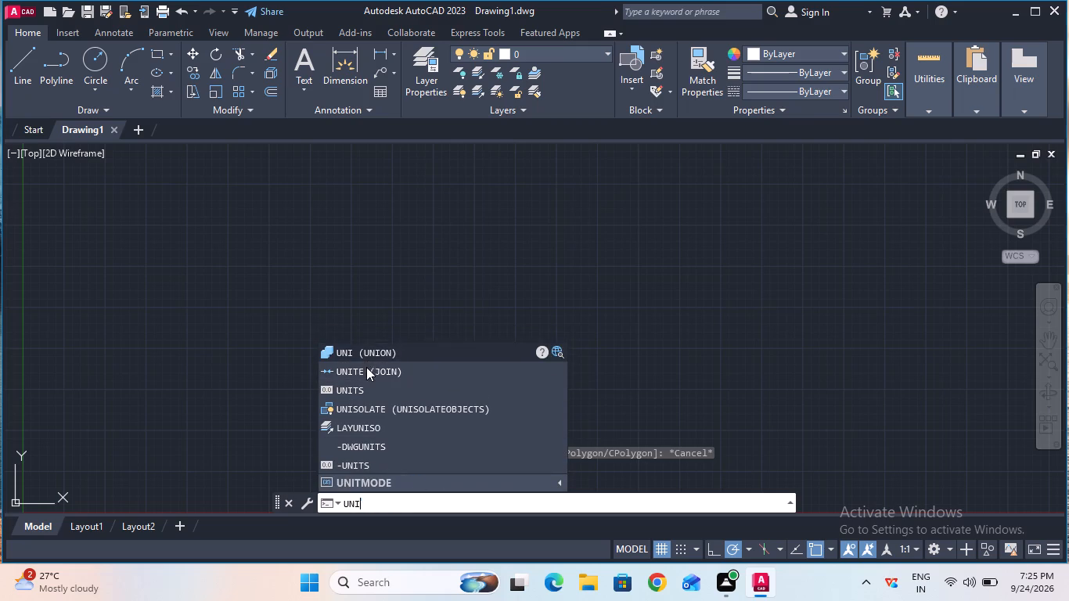
click(369, 389)
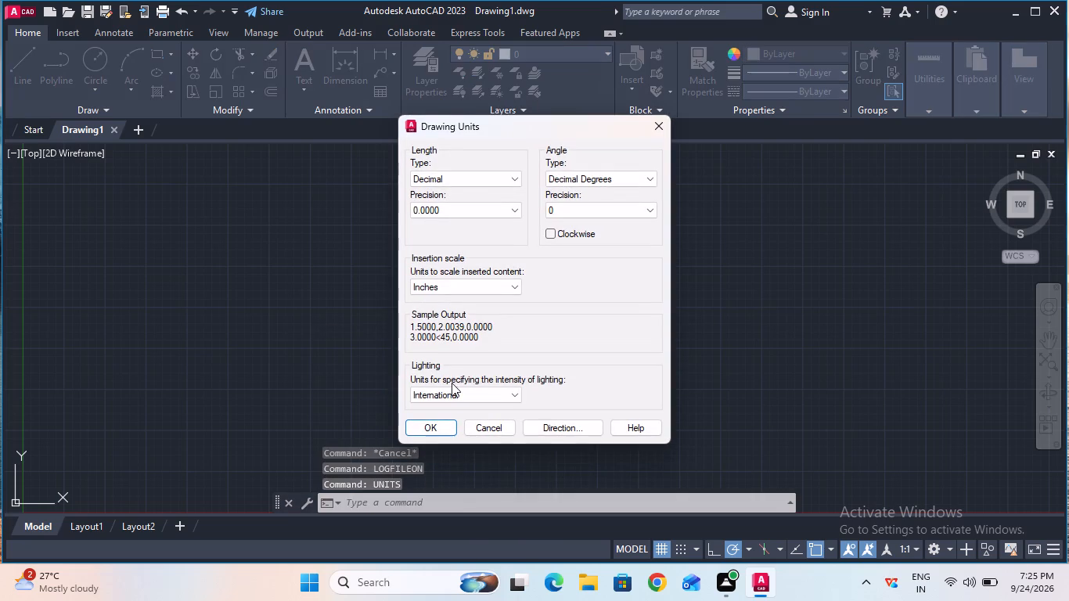
click(457, 211)
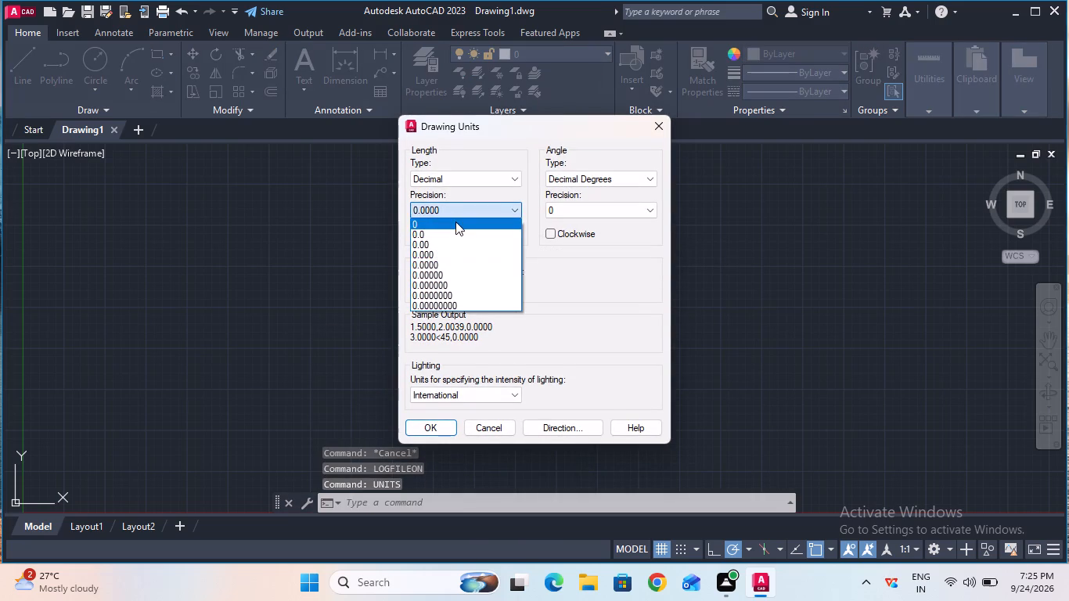
click(455, 223)
click(458, 283)
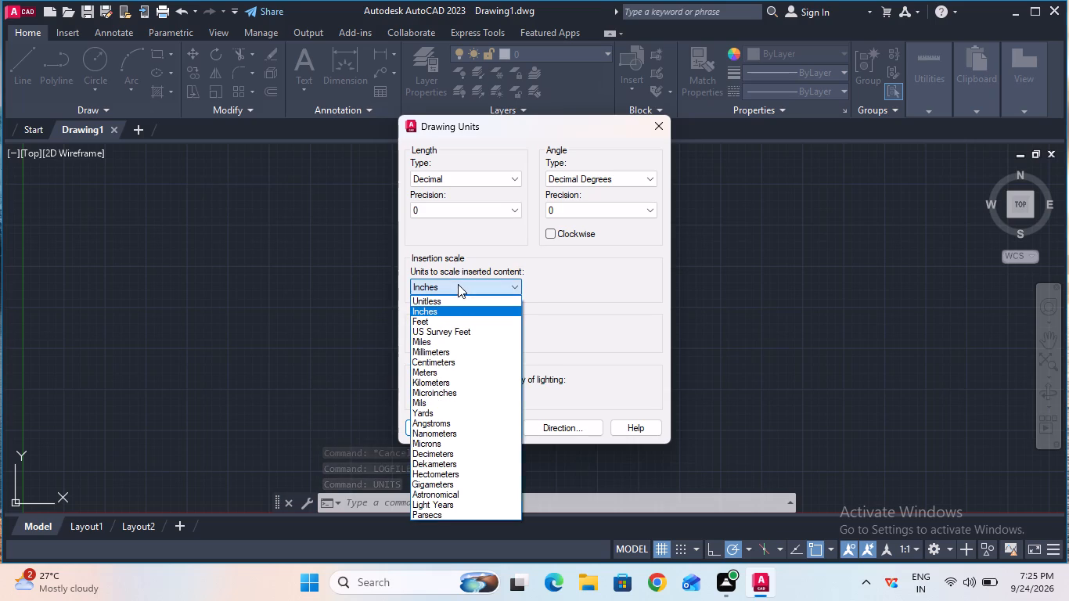
click(470, 349)
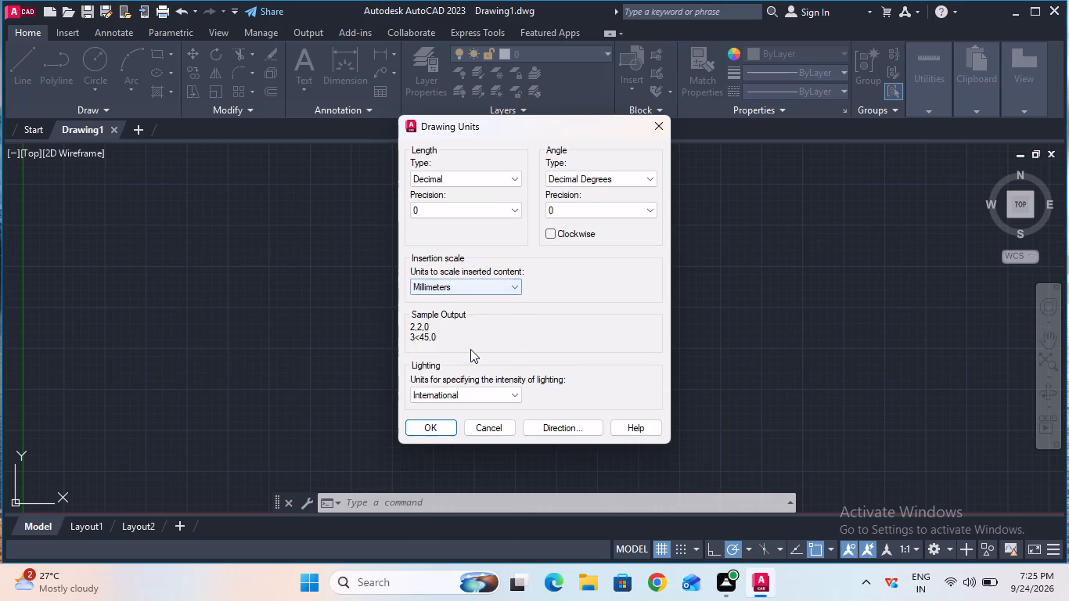
click(442, 428)
Modify the Standard dimension style so linear dimensions use a primary units precision of 0.
click(410, 502)
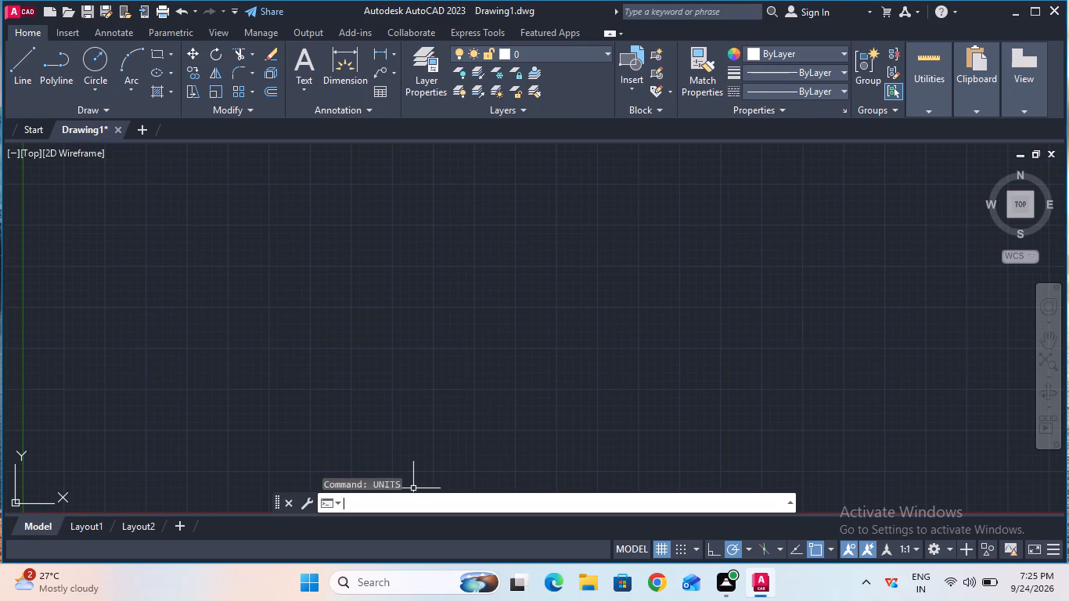
key(d)
key(Return)
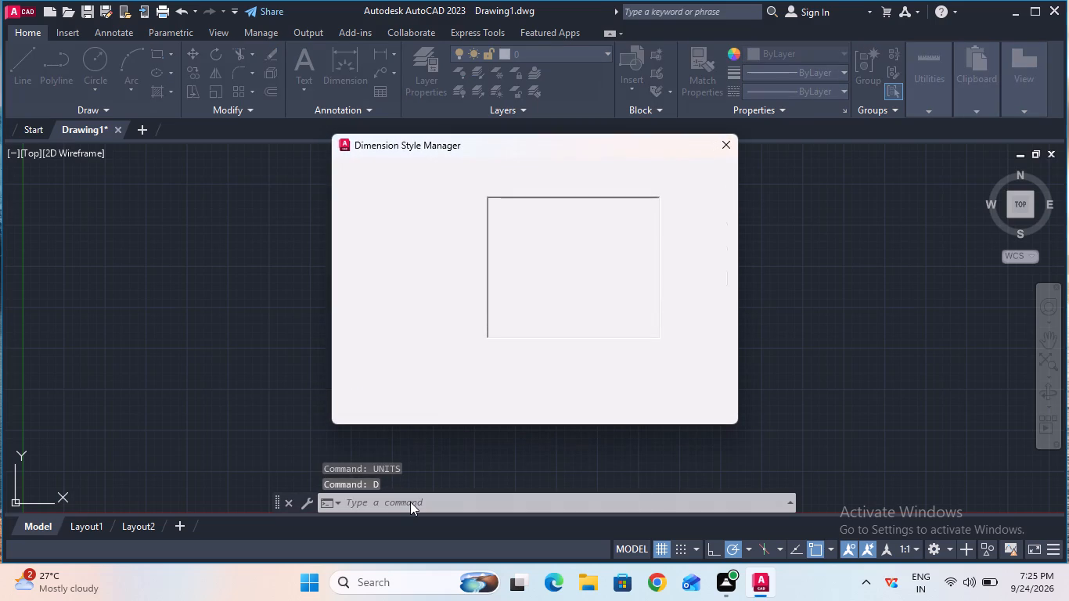
click(706, 250)
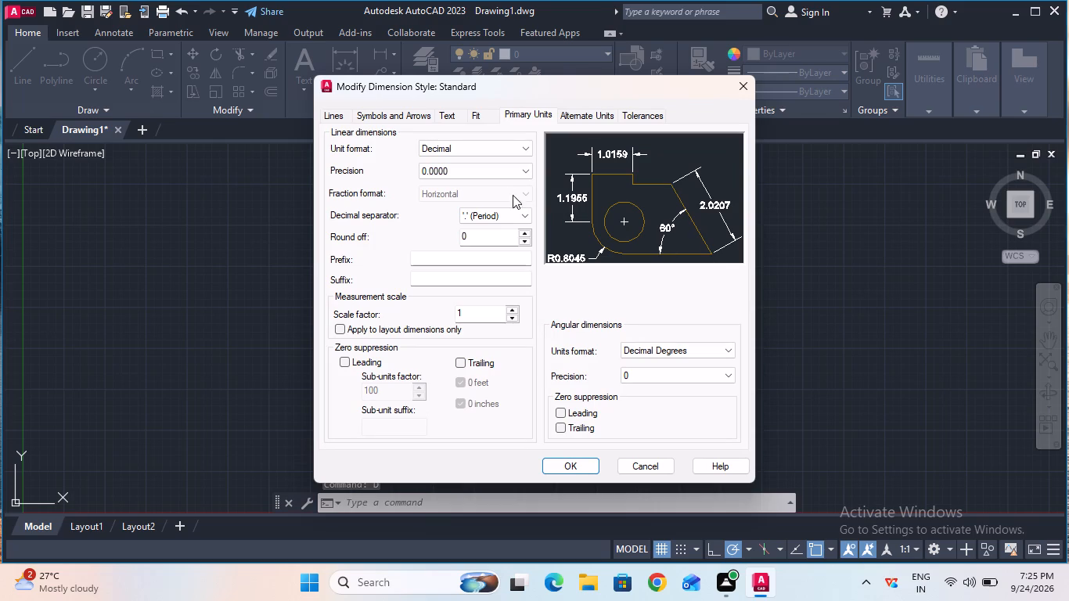
click(499, 176)
click(498, 186)
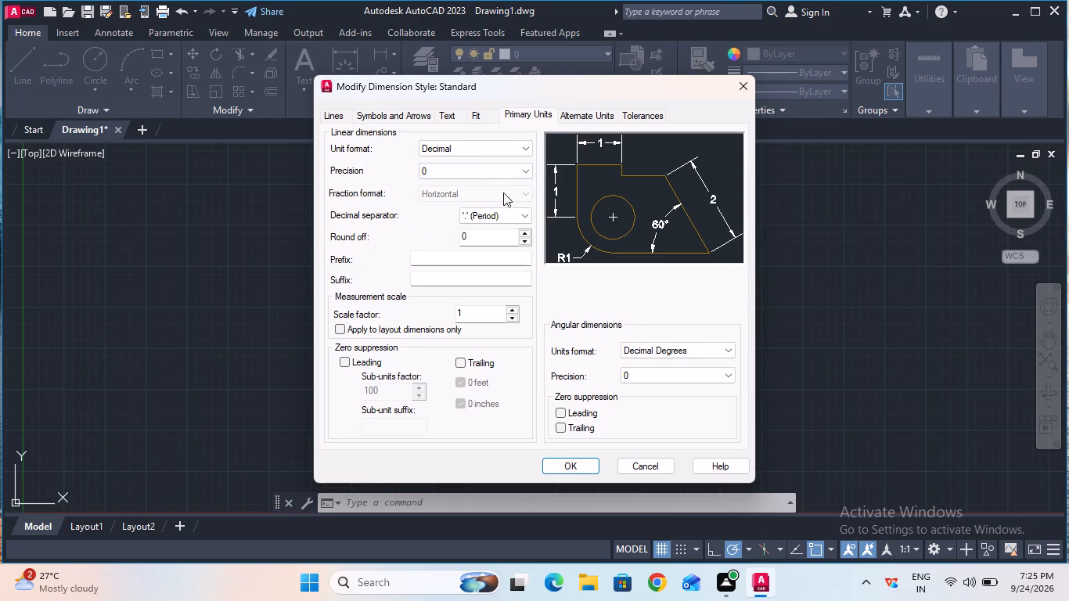
Give the Standard dimension style a text height of 6 and ISO standard text alignment, and set it as current.
click(443, 116)
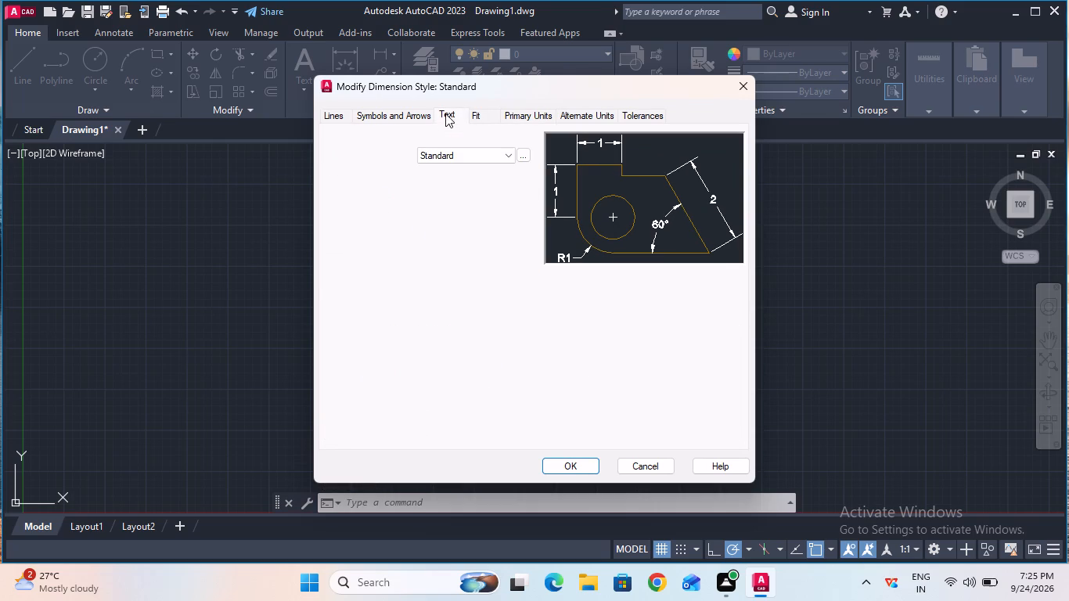
click(501, 225)
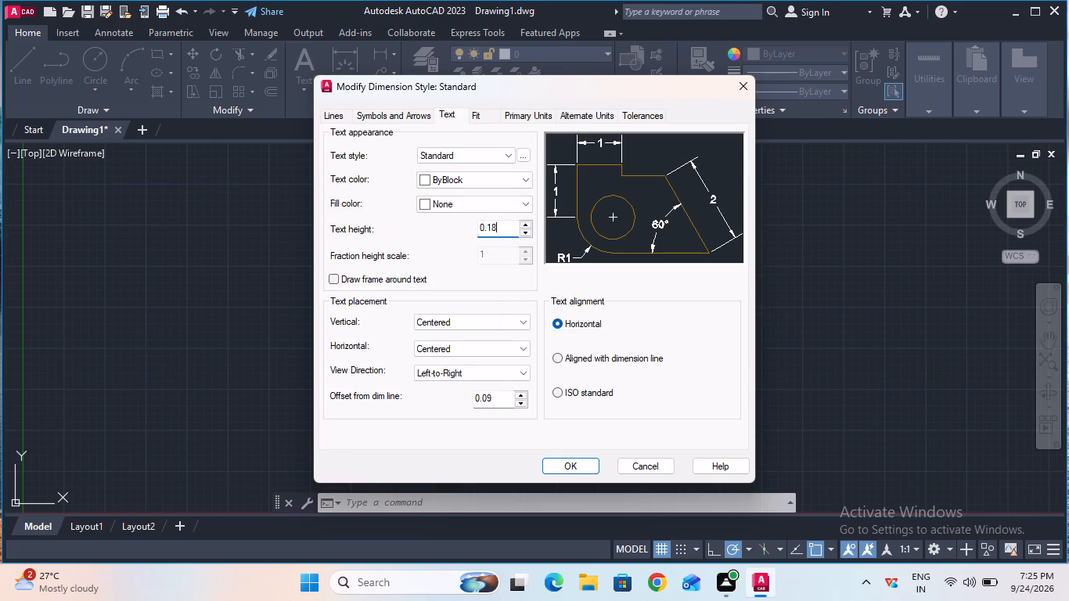
key(BackSpace)
key(BackSpace)
key(BackSpace)
key(BackSpace)
key(6)
click(557, 387)
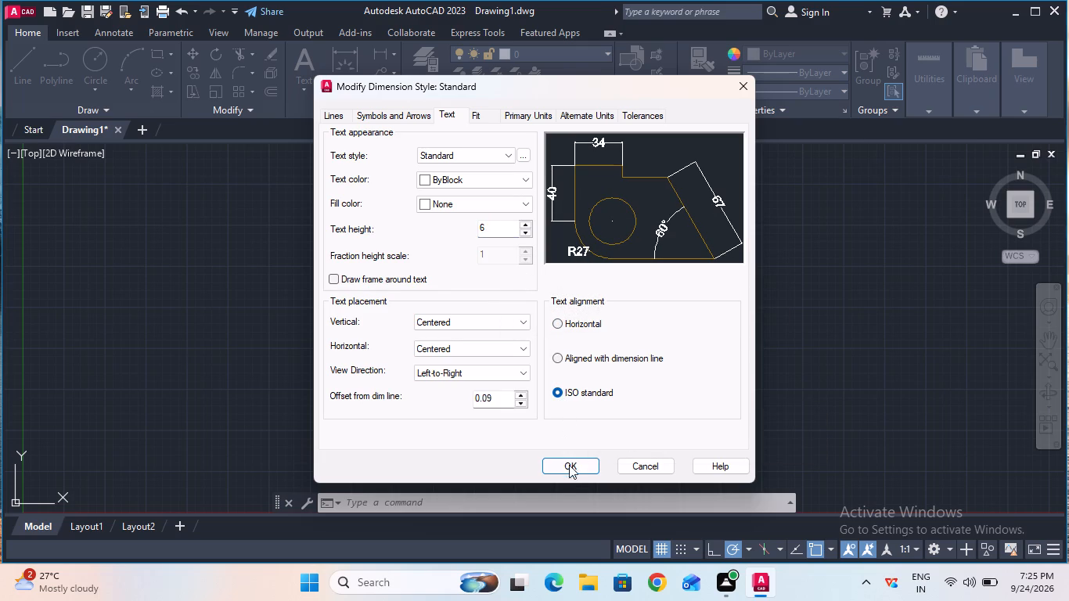
click(569, 473)
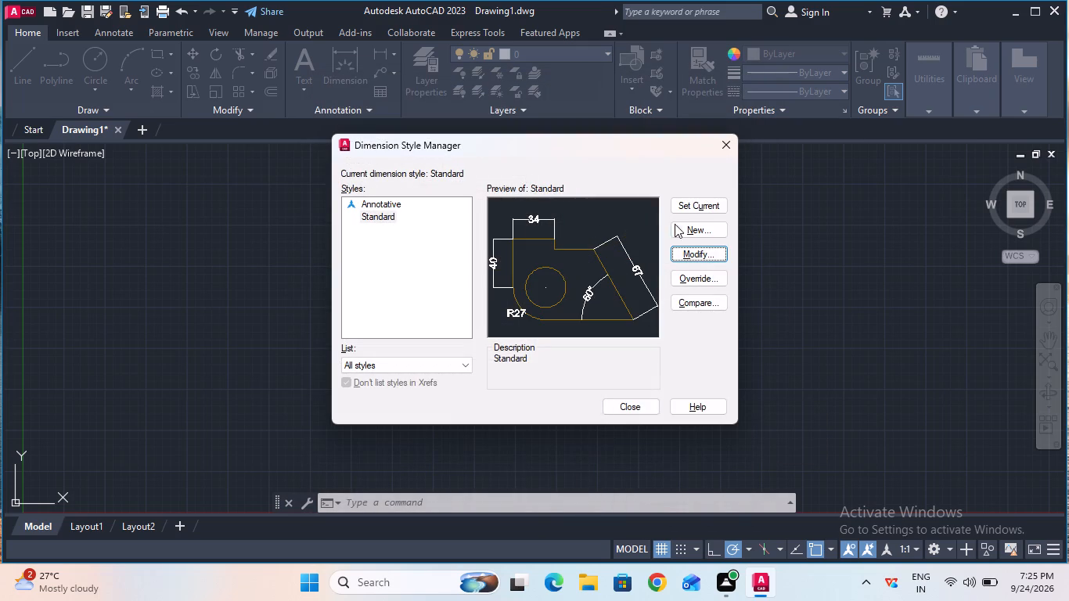
click(681, 207)
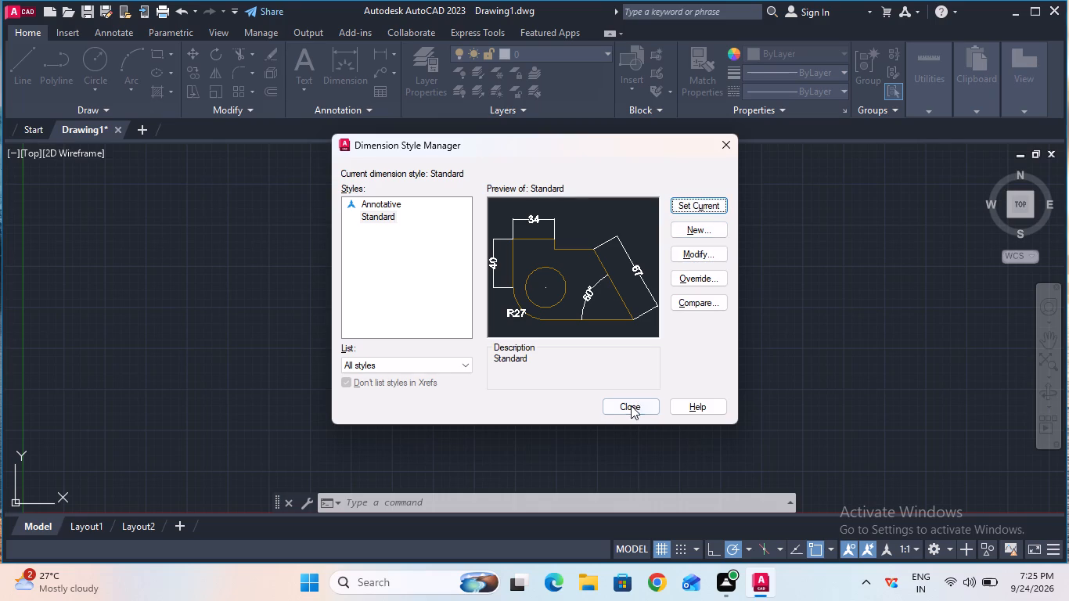
click(631, 406)
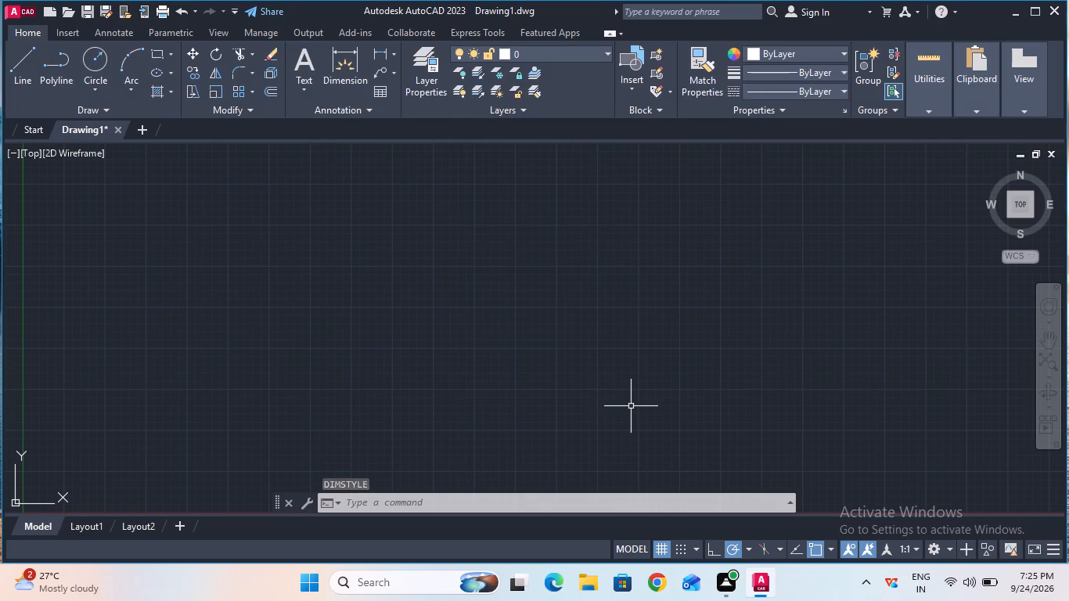
Set the model space limits to 0,0 for the lower left corner and 100,100 for the upper right corner.
click(552, 500)
text(lim)
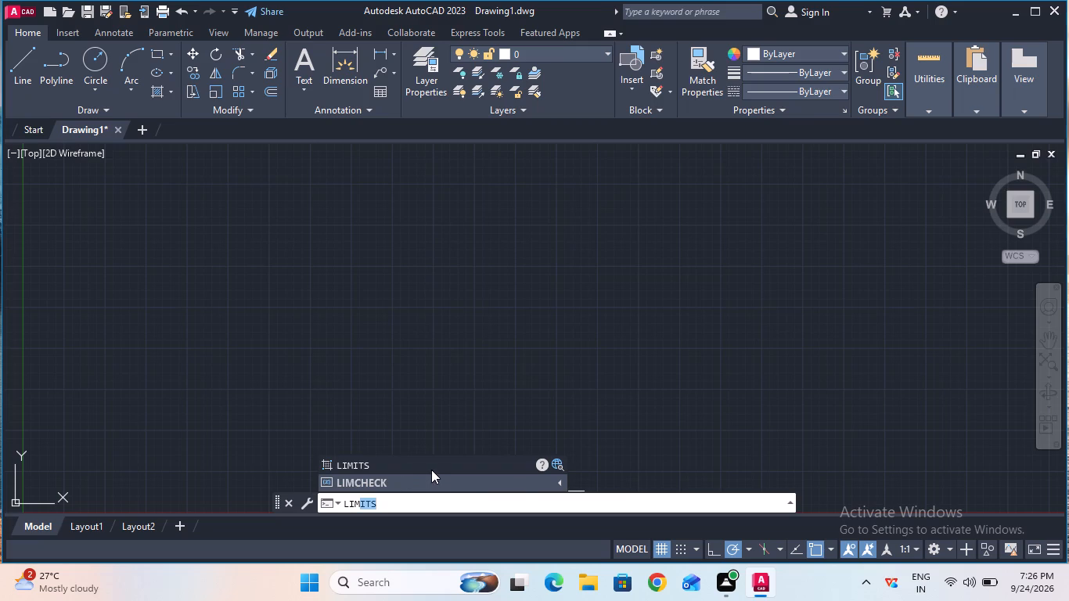
click(433, 467)
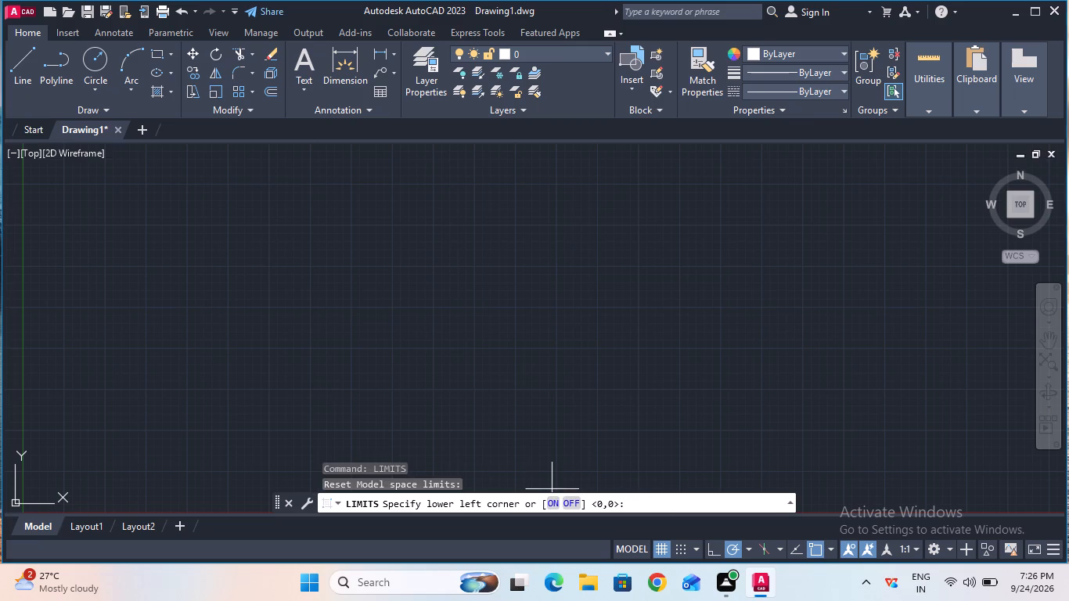
click(637, 499)
text(0,0)
key(Return)
key(1)
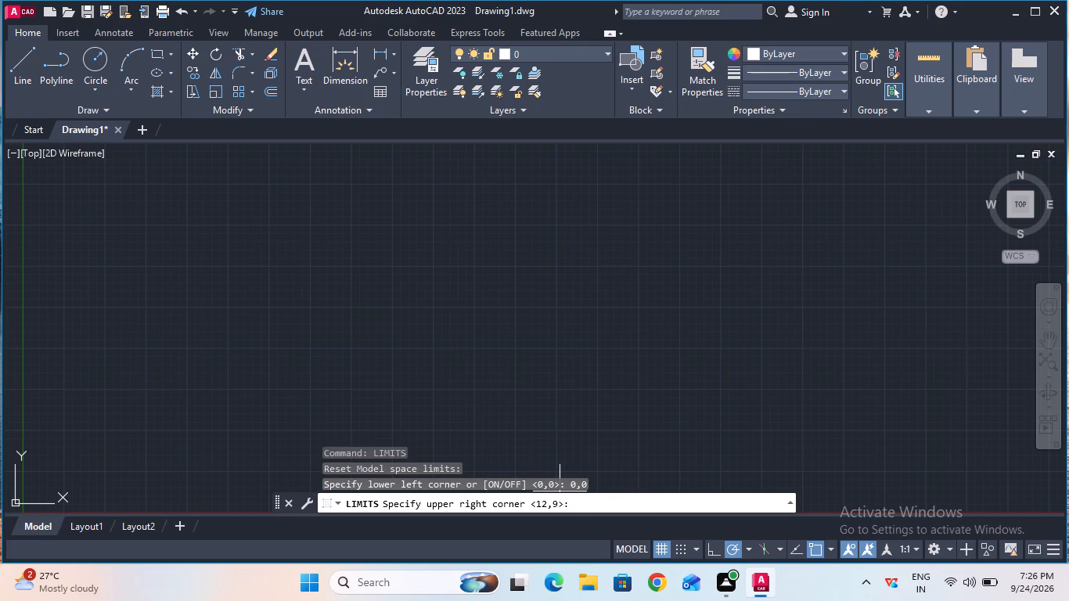
text(00,100)
key(Return)
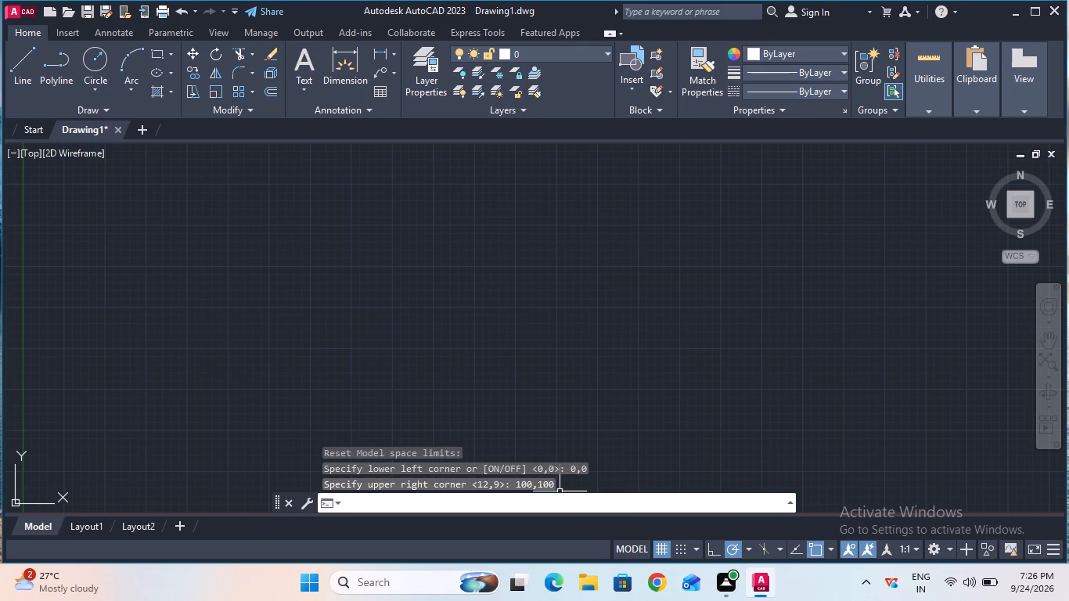
key(z)
key(Return)
key(a)
key(Return)
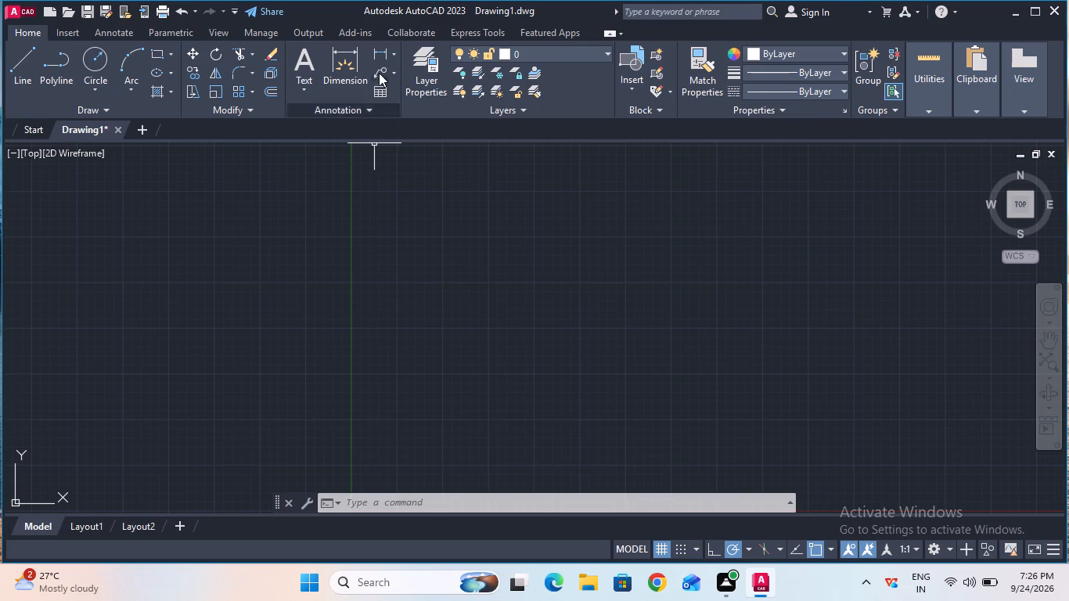
Load the CENTER linetype from acad.lin into the drawing.
click(395, 47)
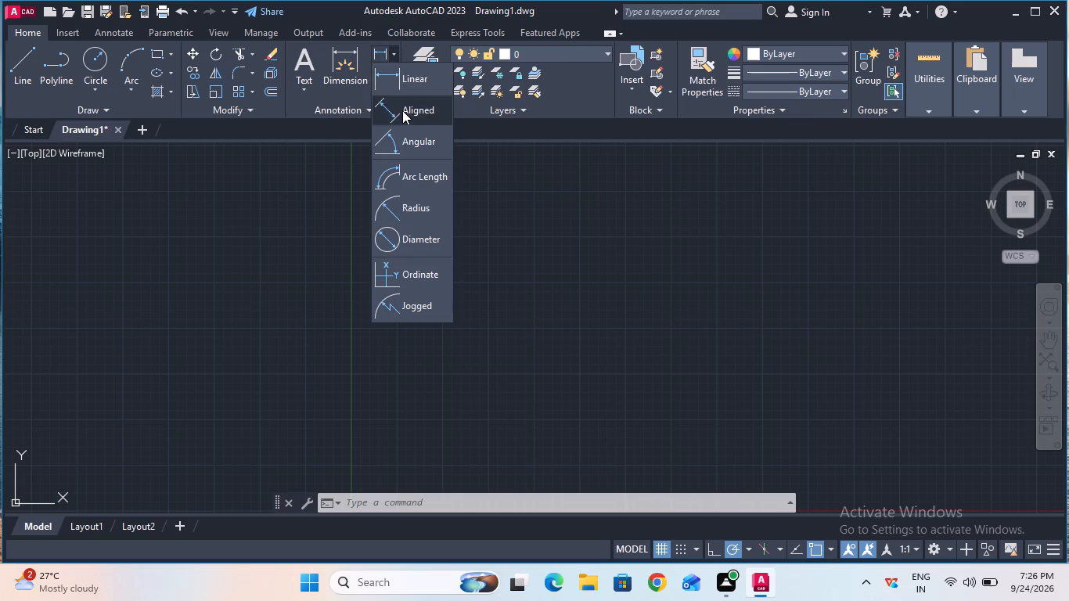
click(402, 114)
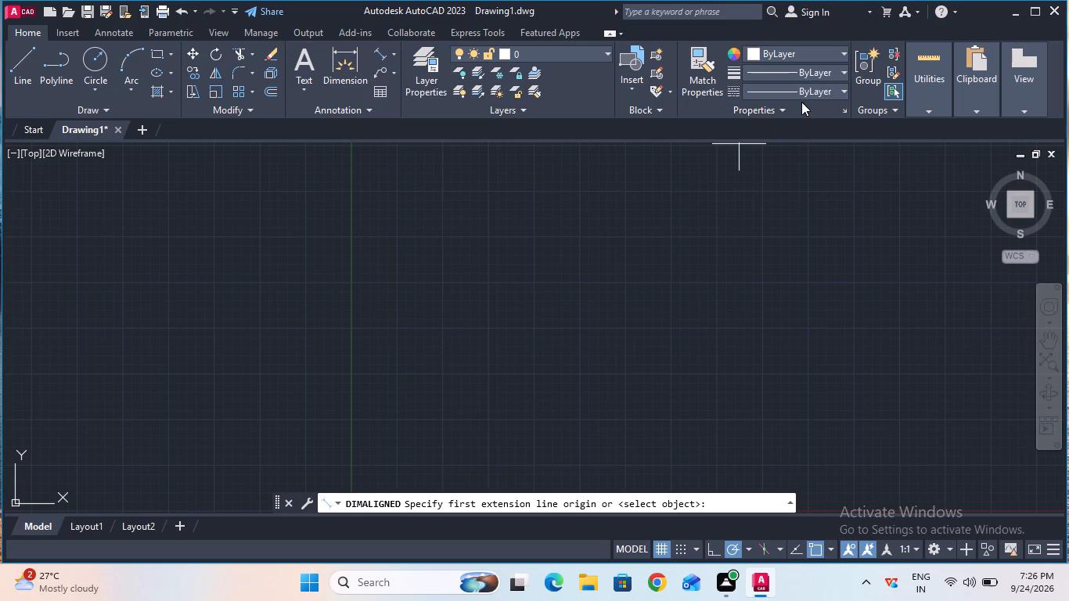
click(796, 95)
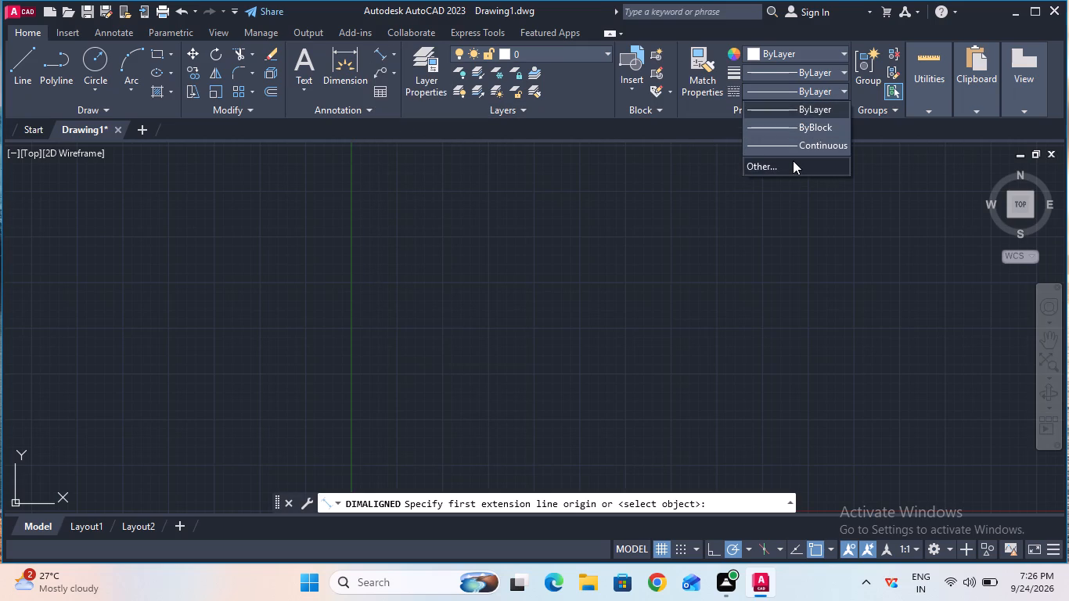
click(793, 160)
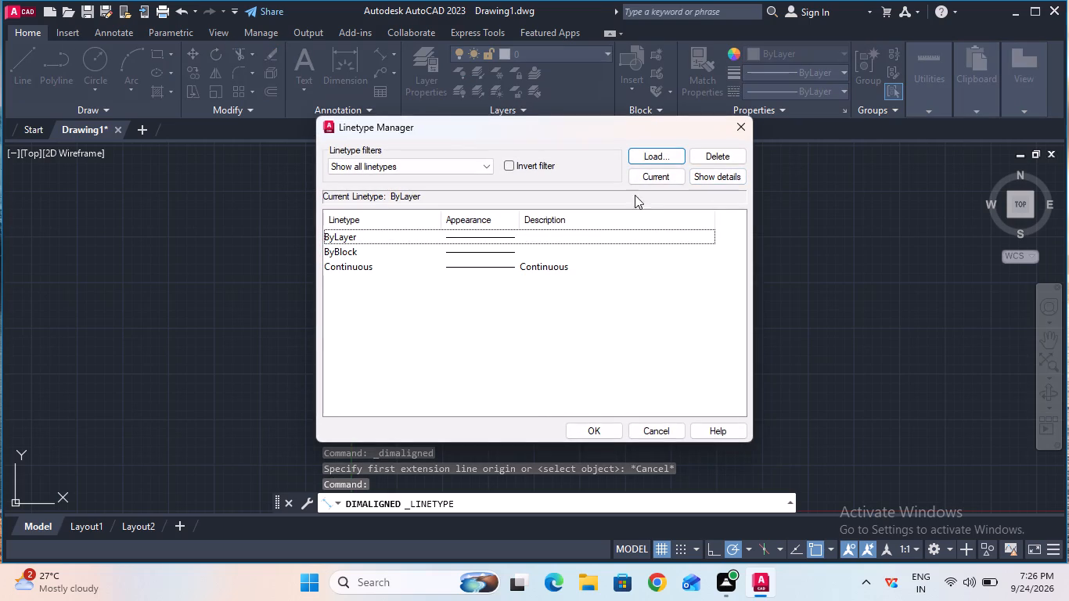
click(654, 152)
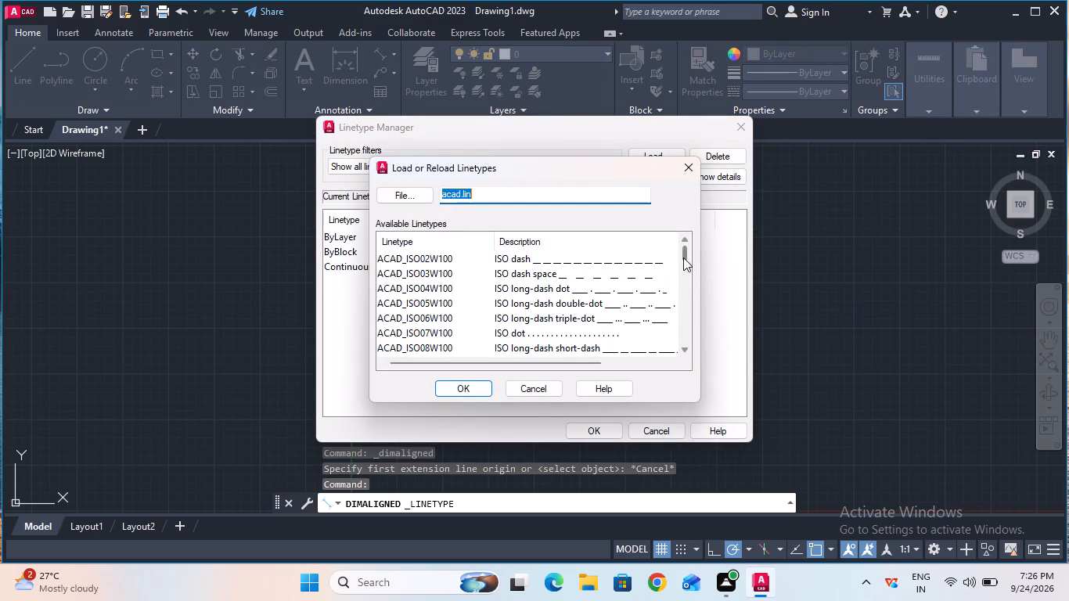
drag(683, 256, 682, 278)
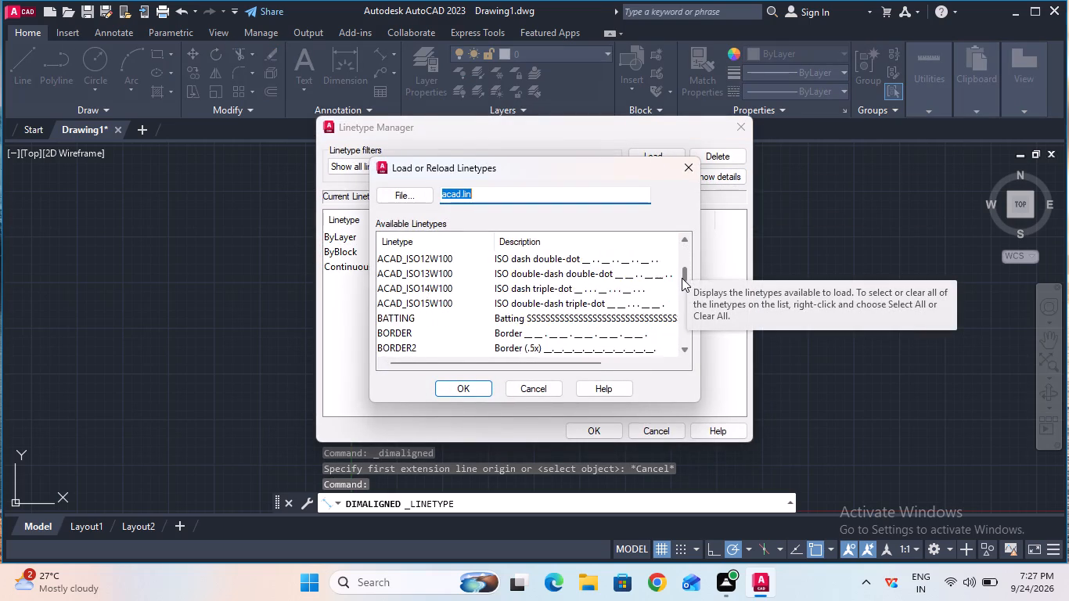
drag(682, 278, 682, 286)
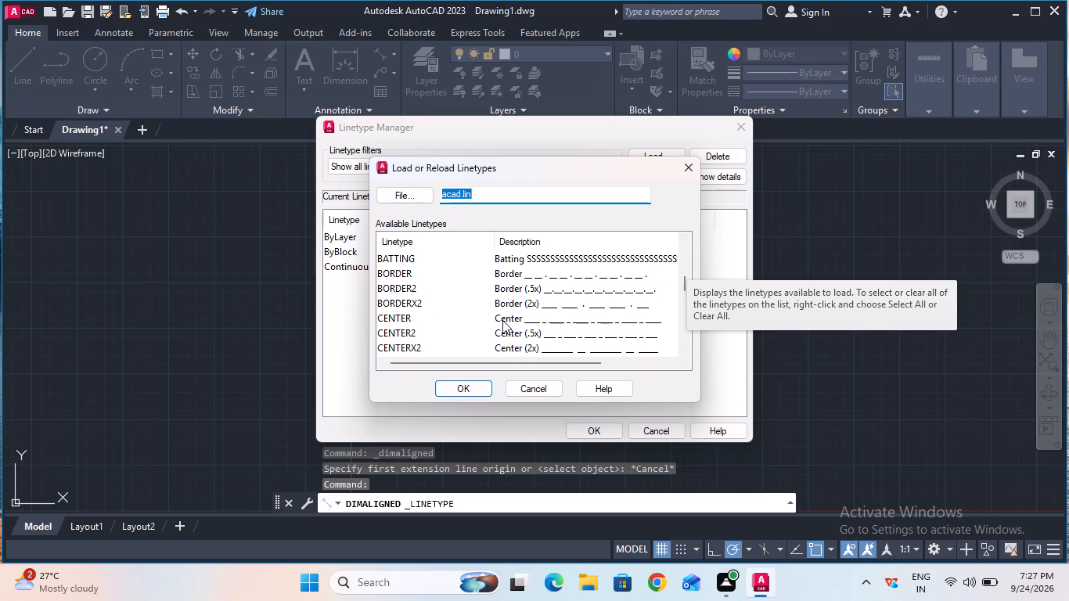
click(502, 320)
click(465, 391)
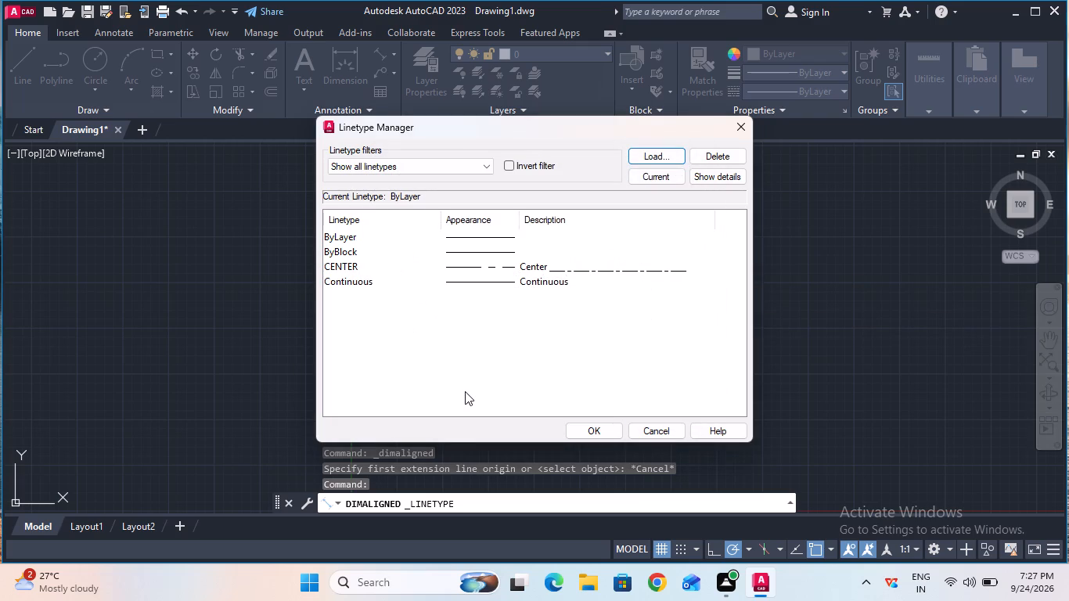
click(599, 428)
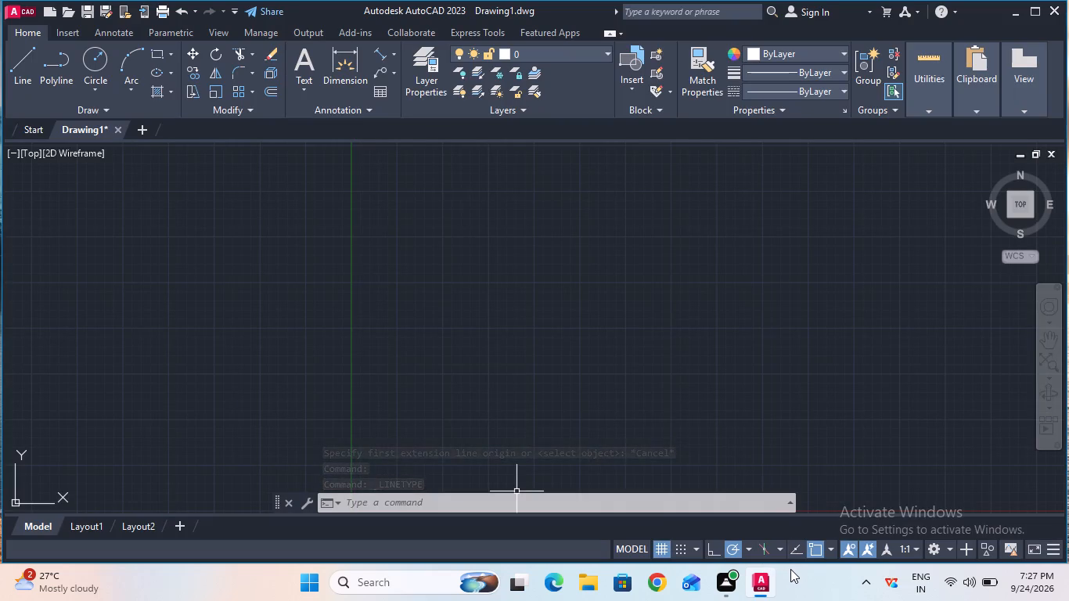
Turn on ortho mode and isometric drafting with the top isoplane.
click(722, 546)
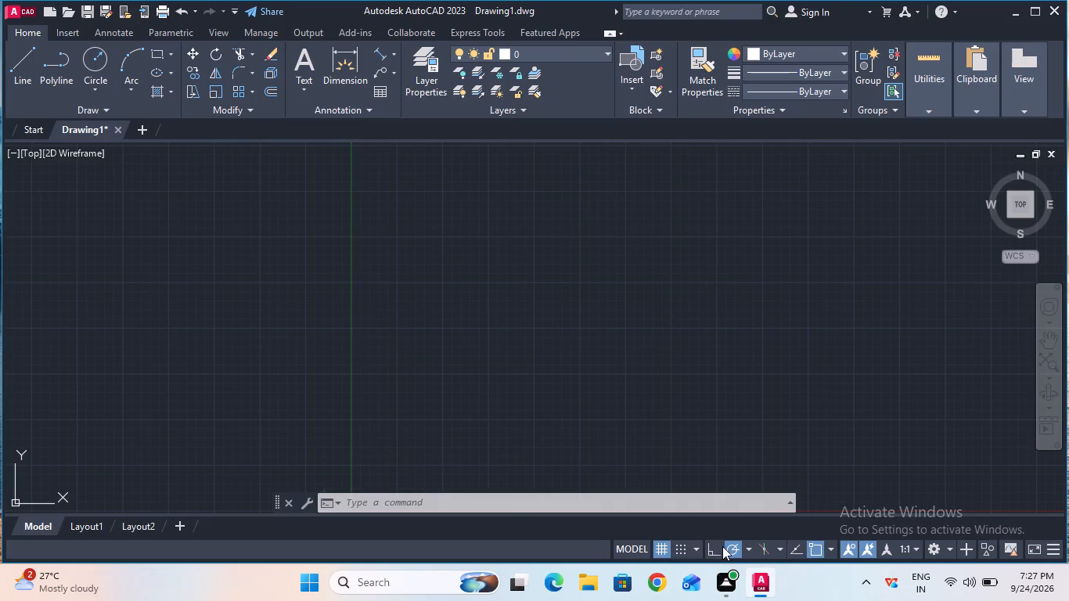
click(776, 547)
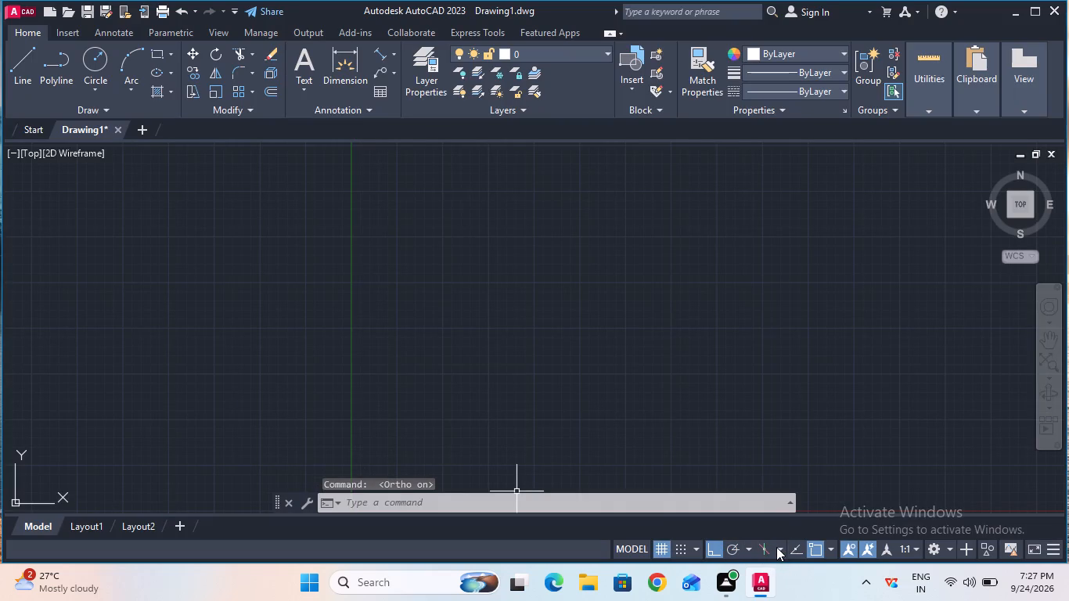
click(786, 495)
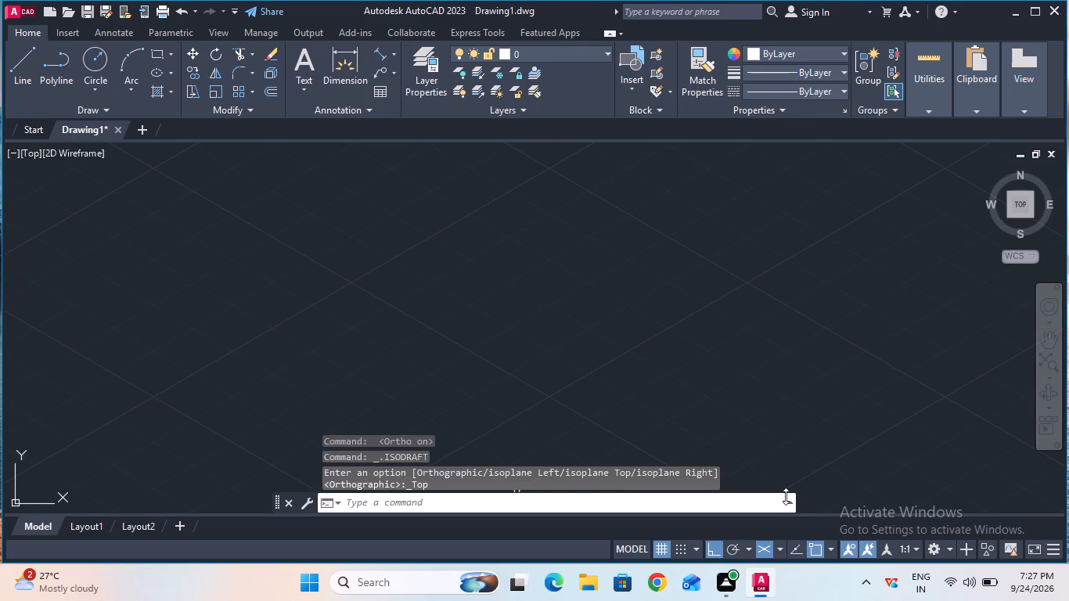
Draw a closed isometric square of four 80 mm lines on the top isoplane.
click(32, 71)
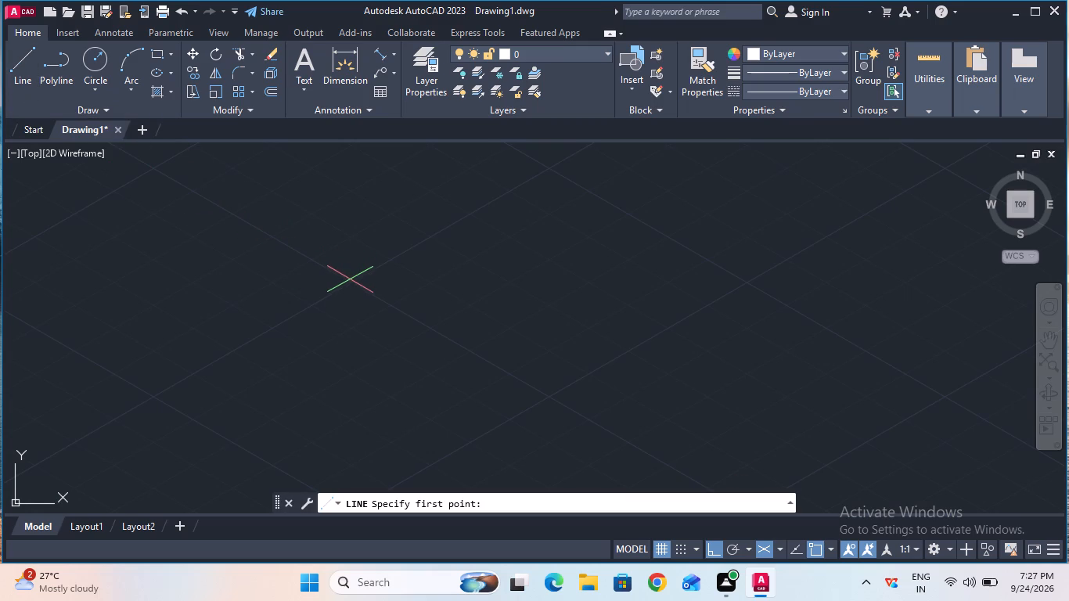
click(351, 283)
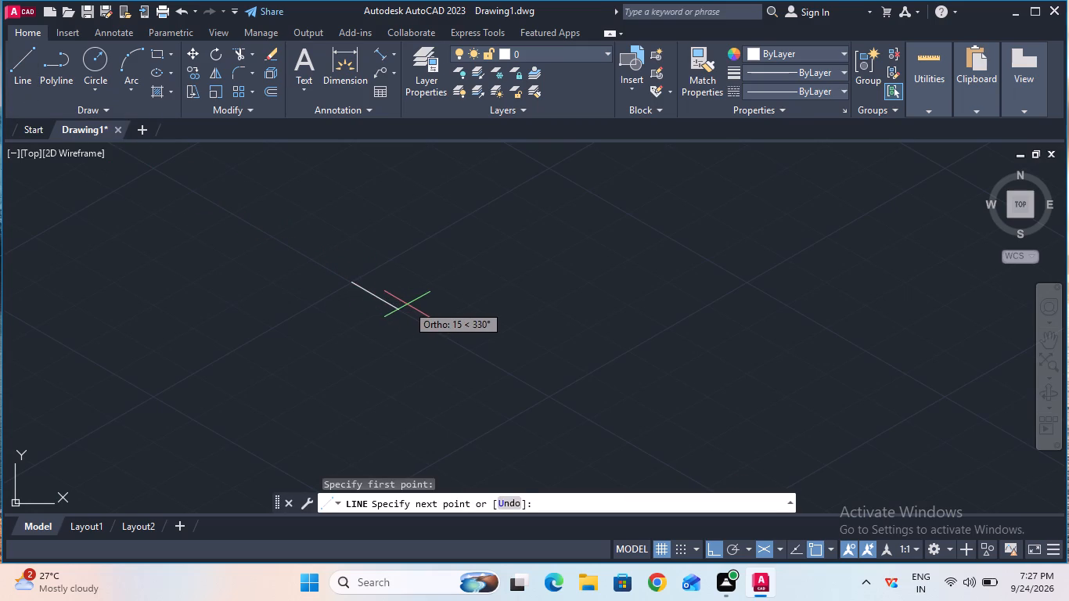
text(80)
key(Return)
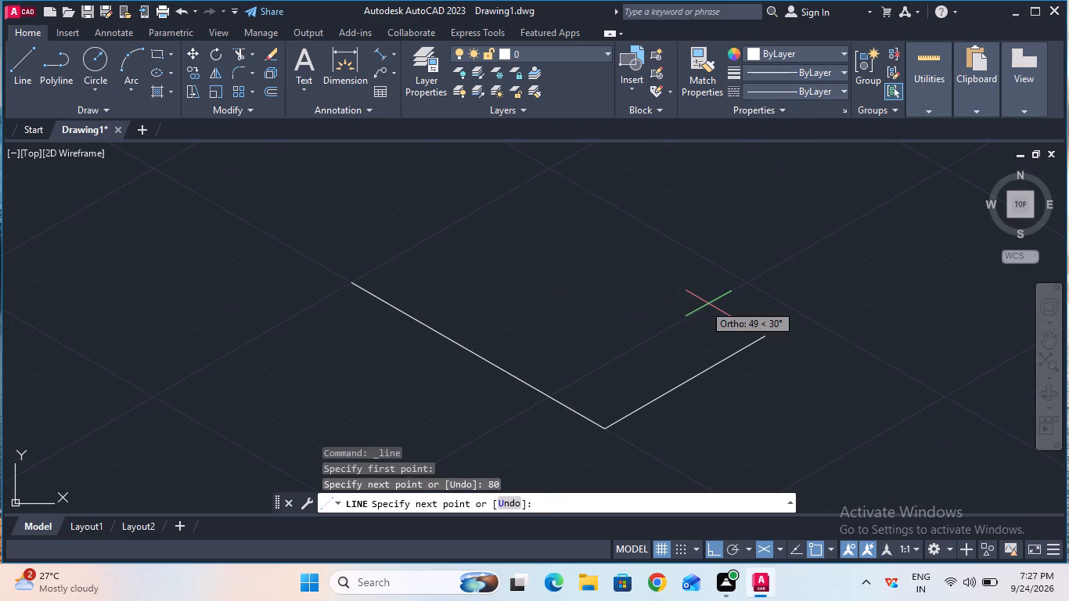
text(80)
key(Return)
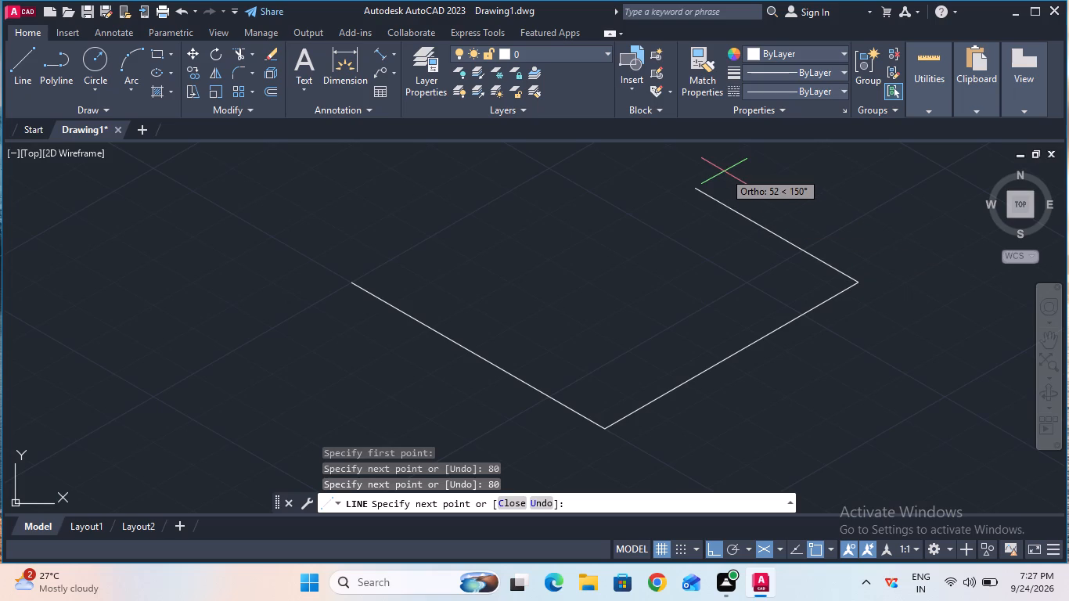
text(80)
key(Return)
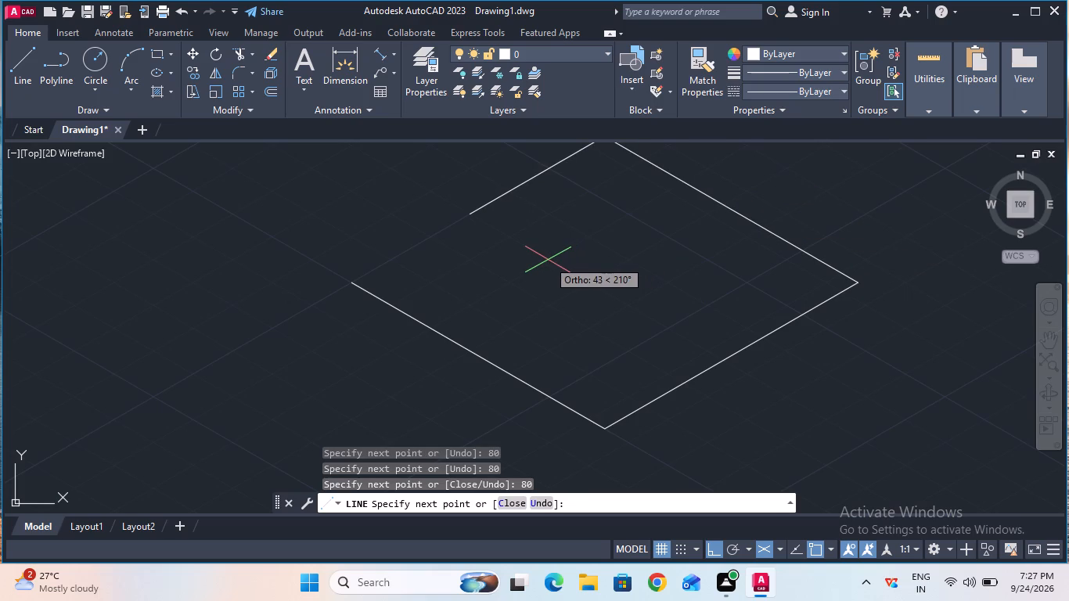
text(80)
key(Return)
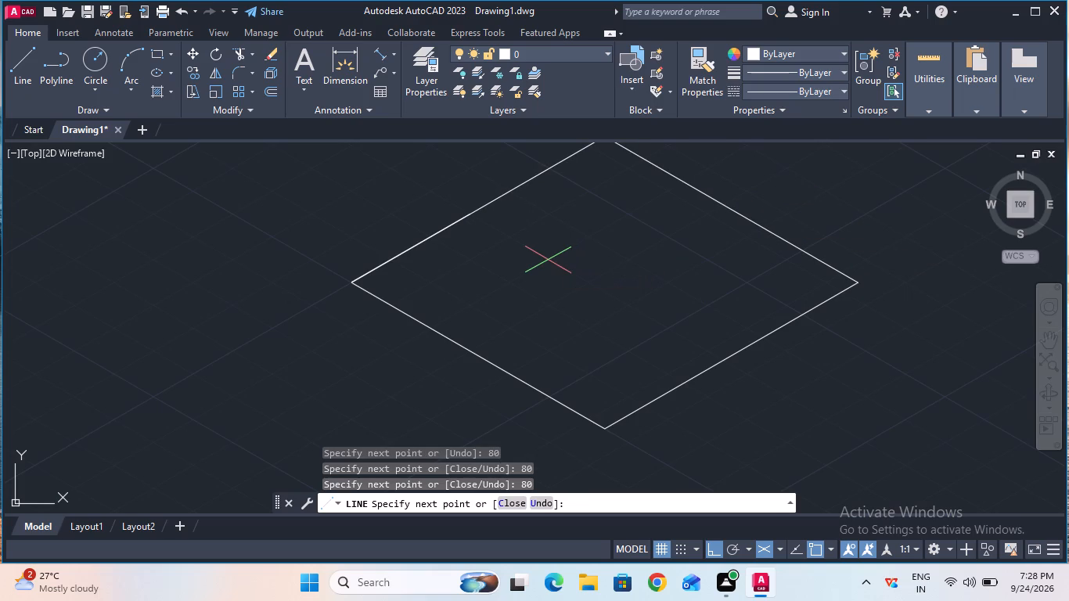
key(Escape)
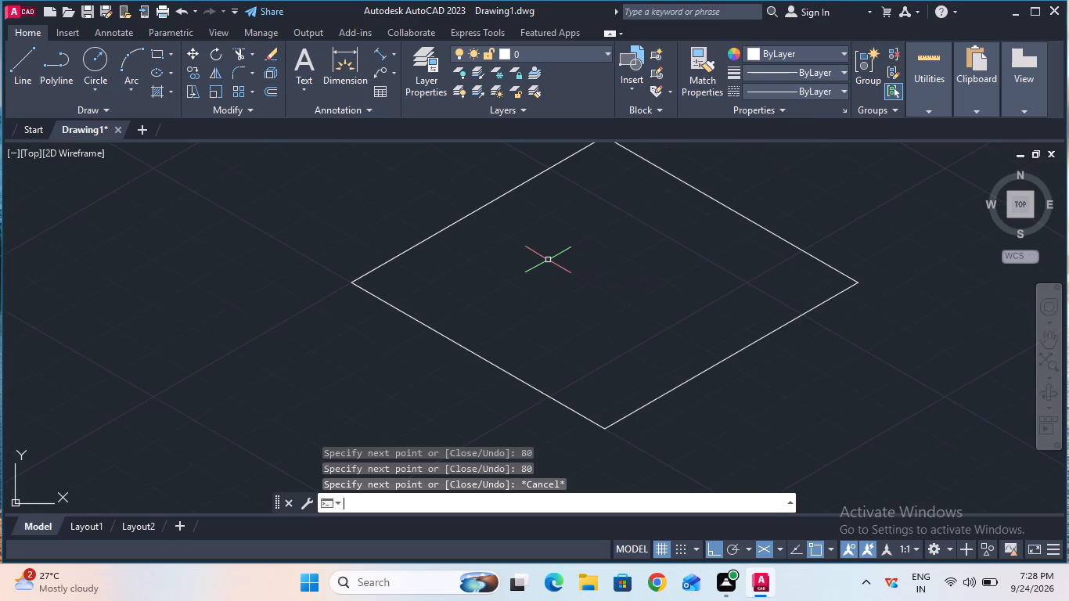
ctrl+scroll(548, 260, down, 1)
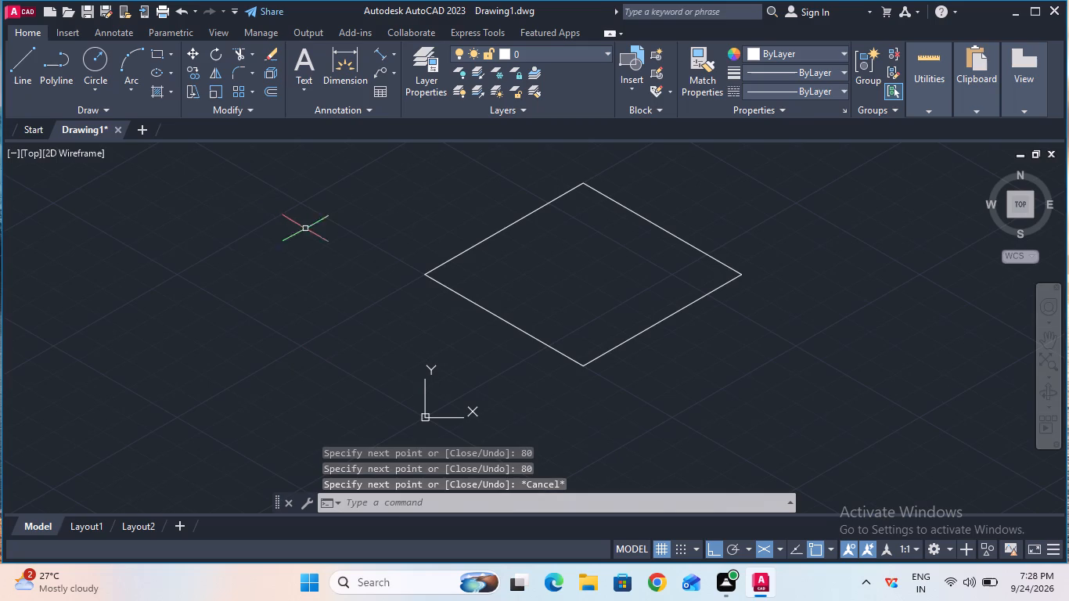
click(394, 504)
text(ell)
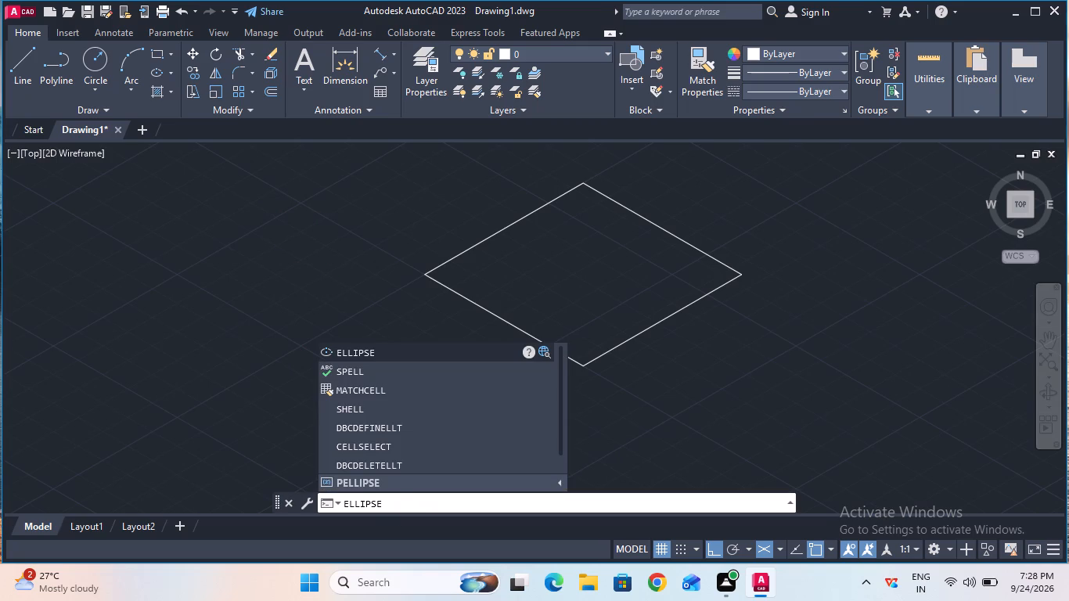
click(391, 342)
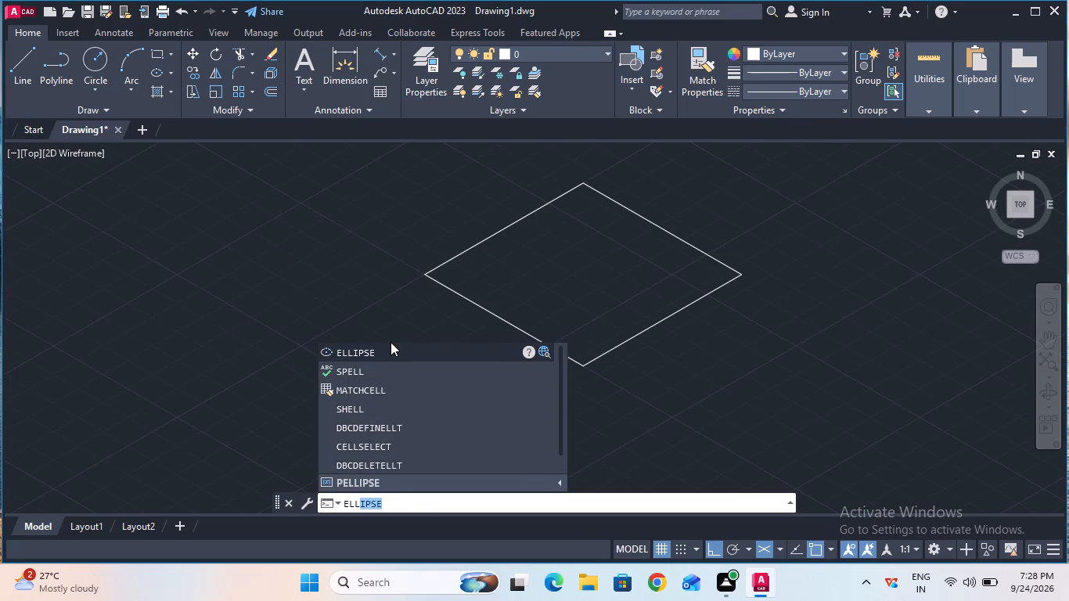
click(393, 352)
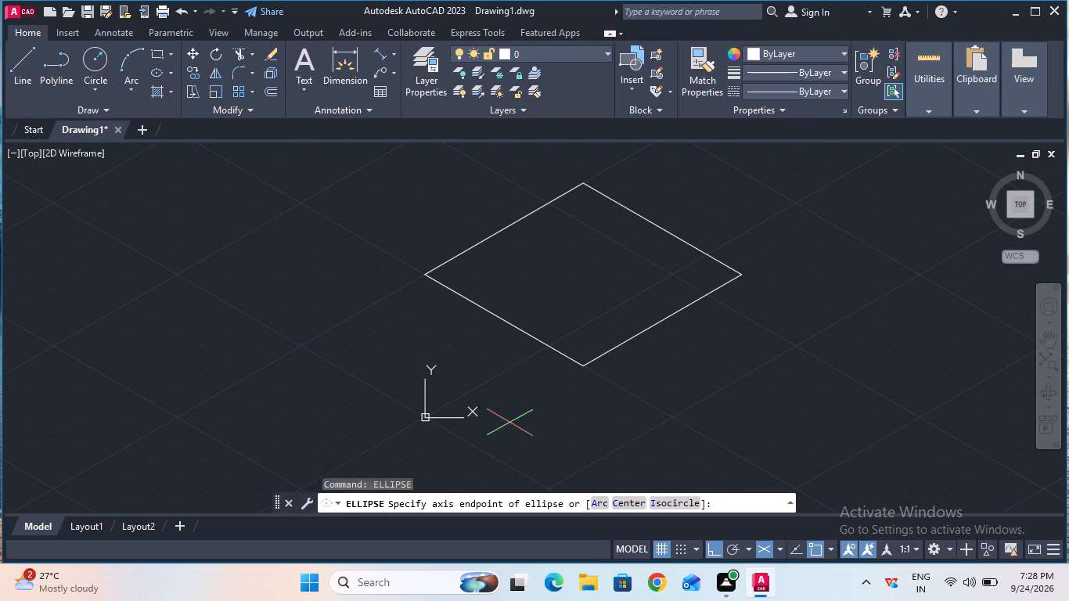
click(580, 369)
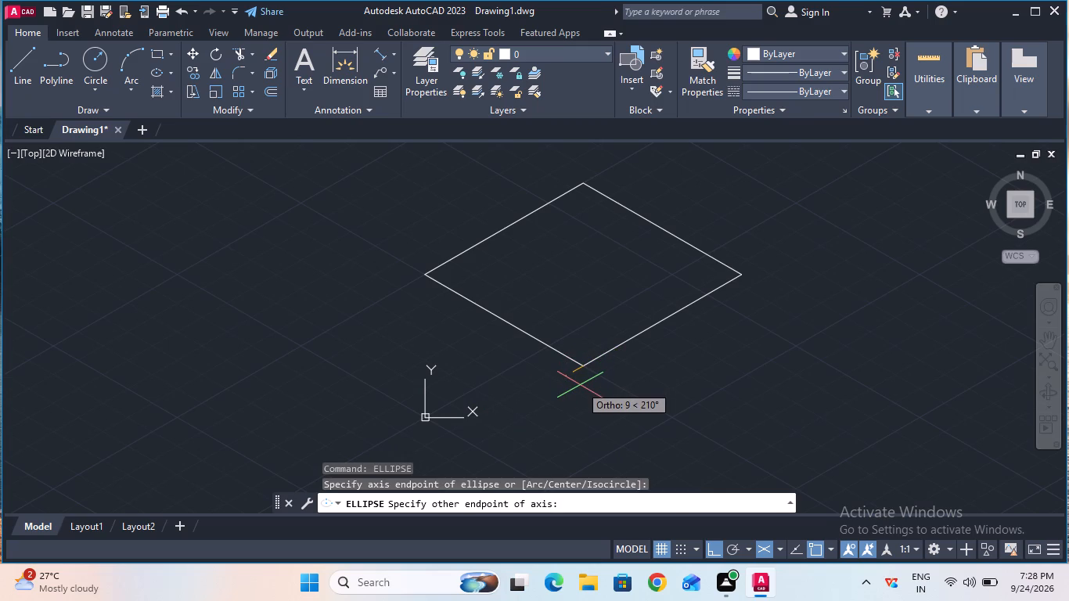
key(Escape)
Draw an isocircle of radius 13 mm centred on the isometric square's lowest corner with the Ellipse command.
text(ell)
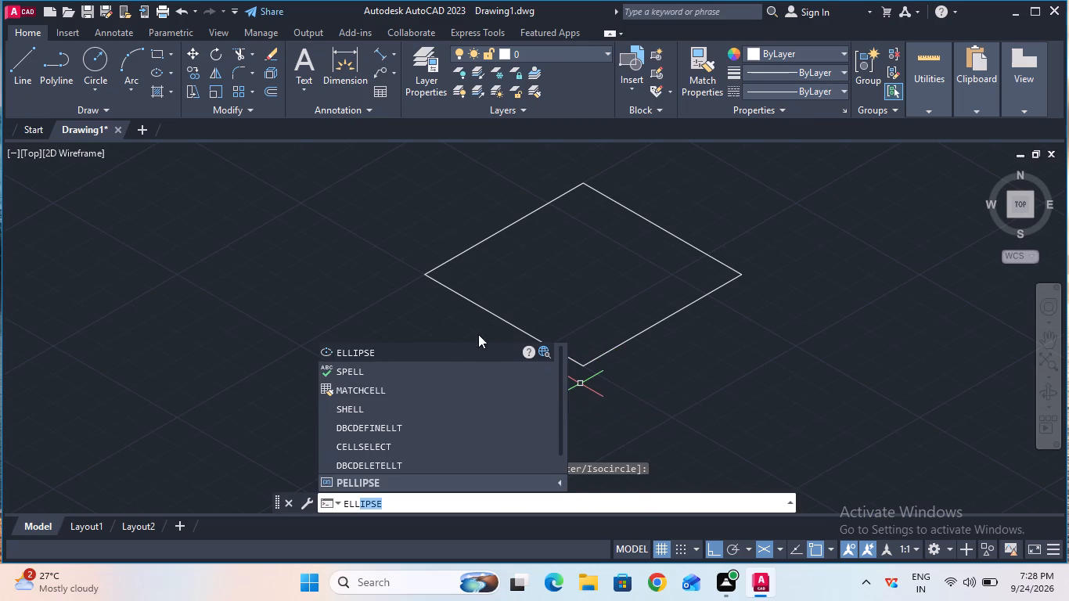
click(468, 344)
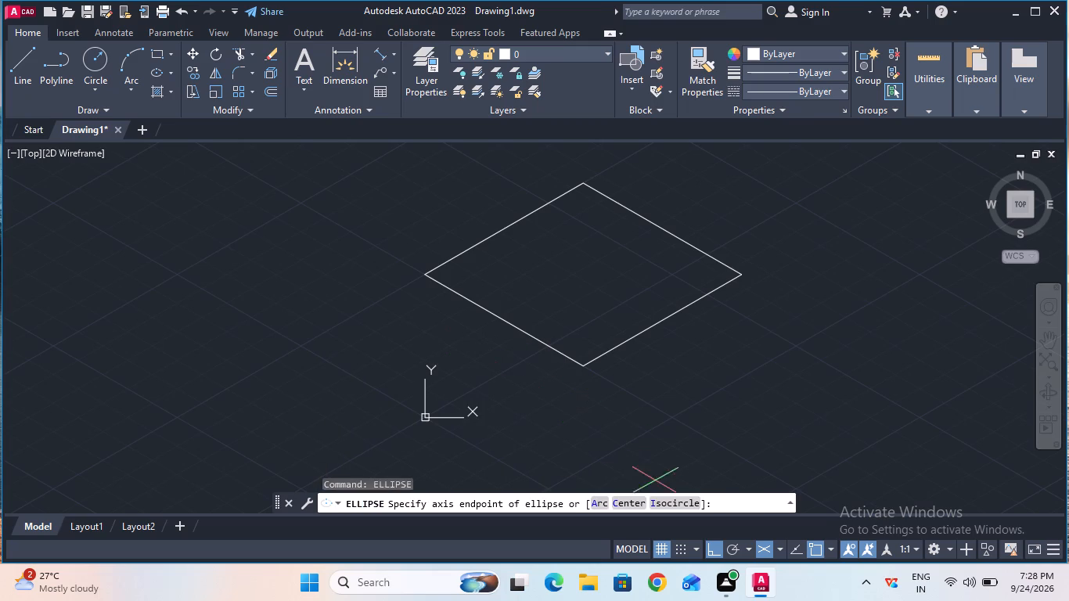
double_click(667, 499)
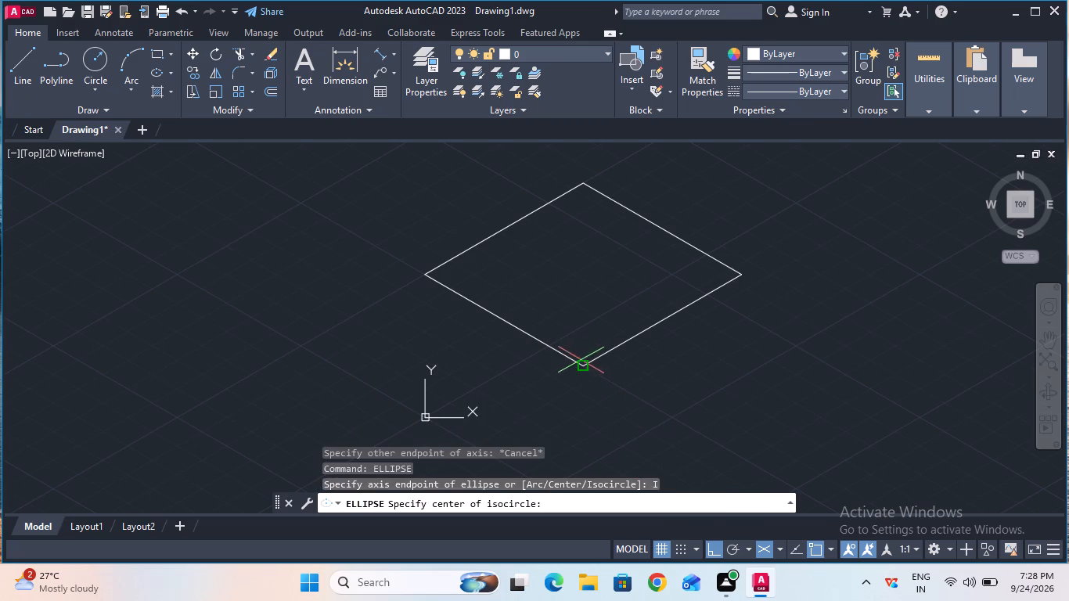
click(581, 369)
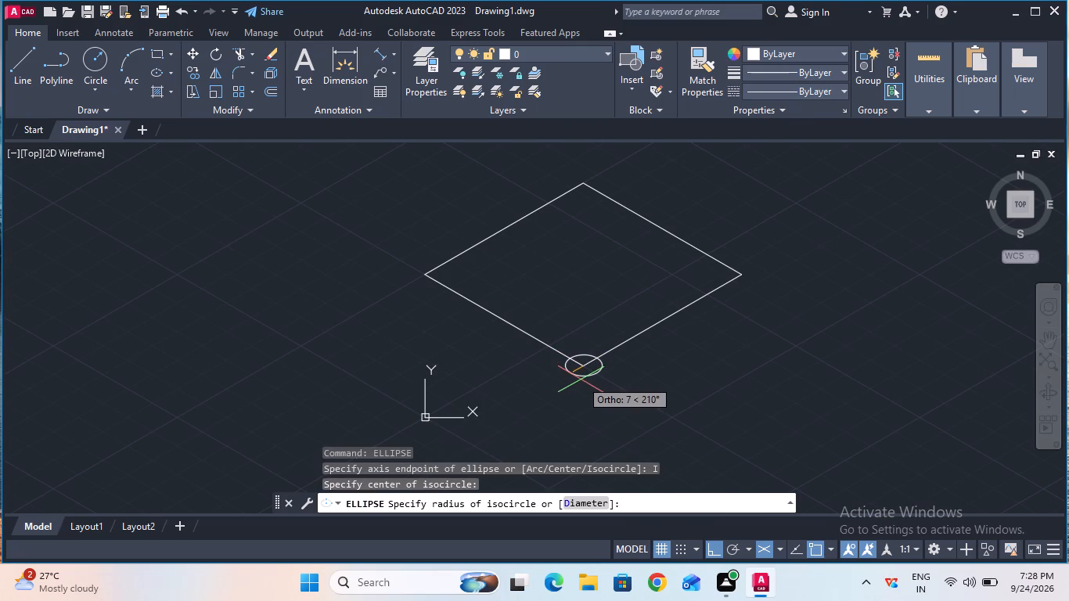
text(13)
key(Return)
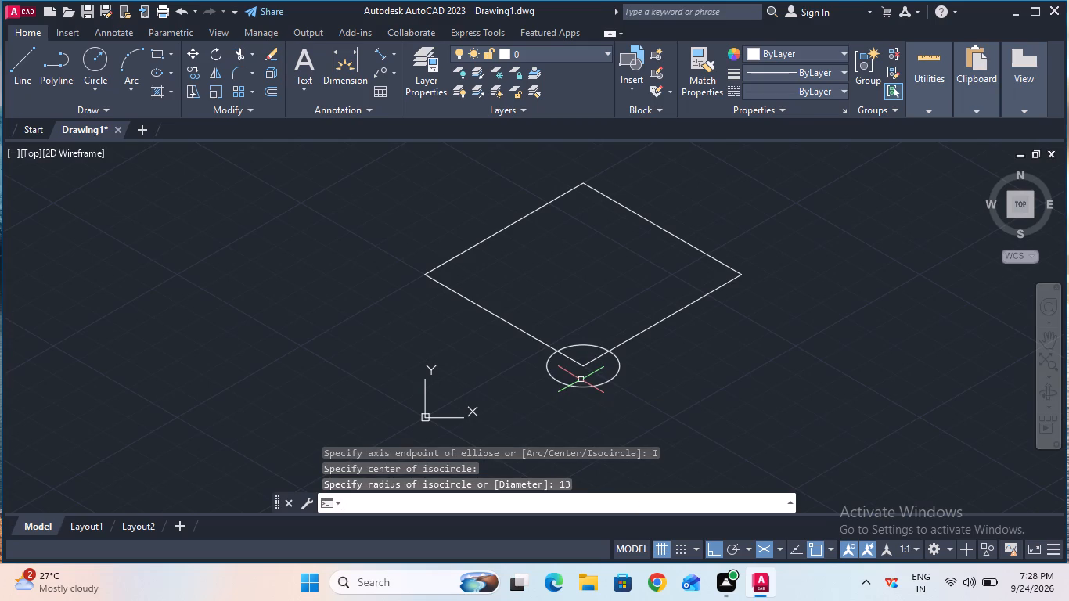
Draw a second isocircle of radius 8 mm, concentric with the 13 mm one at the square's lowest corner.
click(550, 502)
text(ell)
key(i)
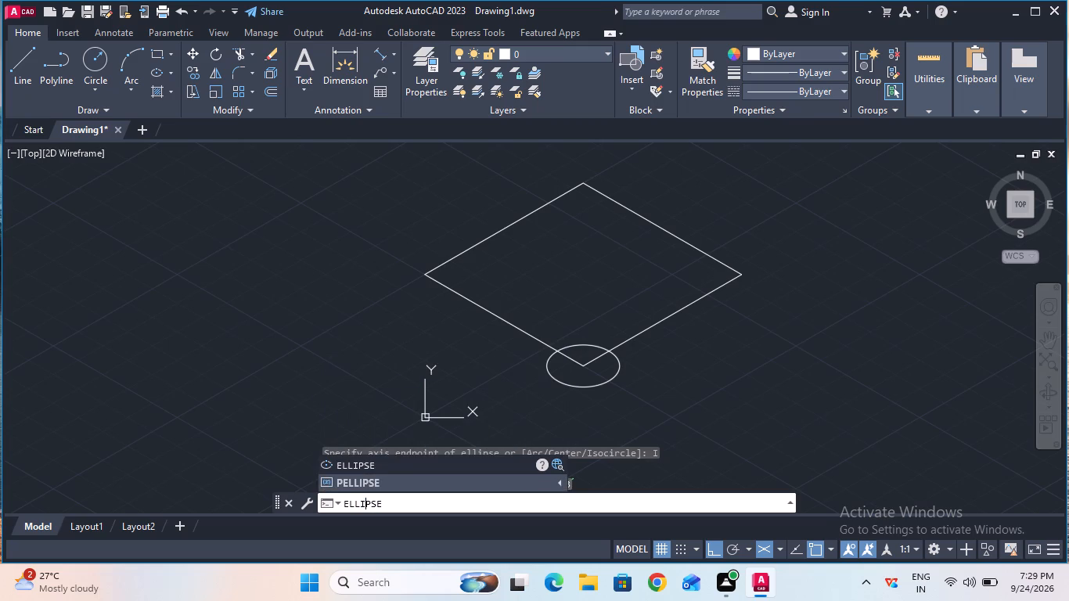
click(453, 461)
click(657, 503)
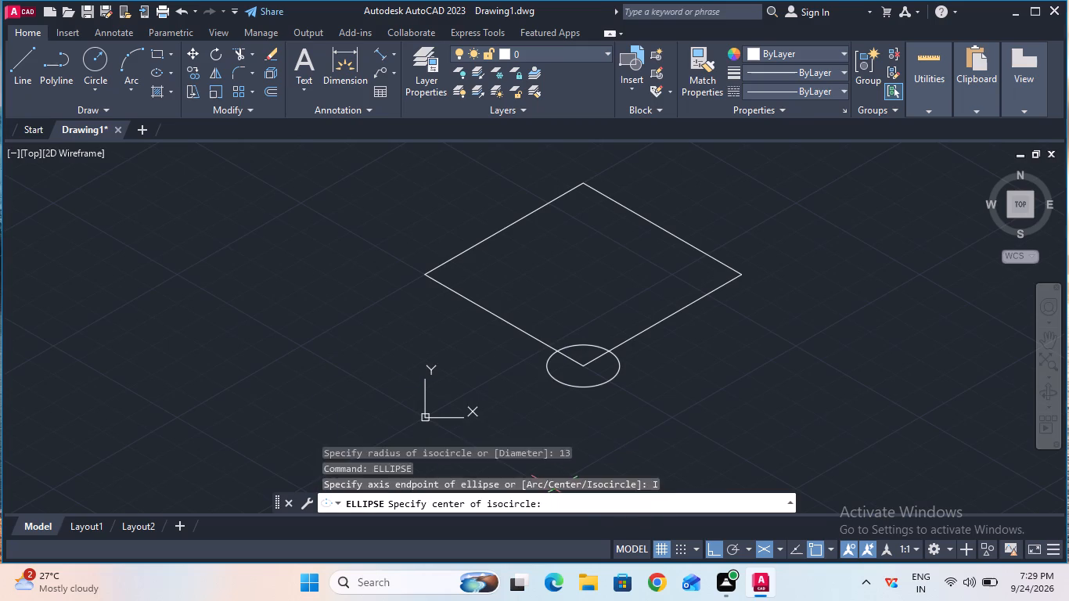
click(585, 369)
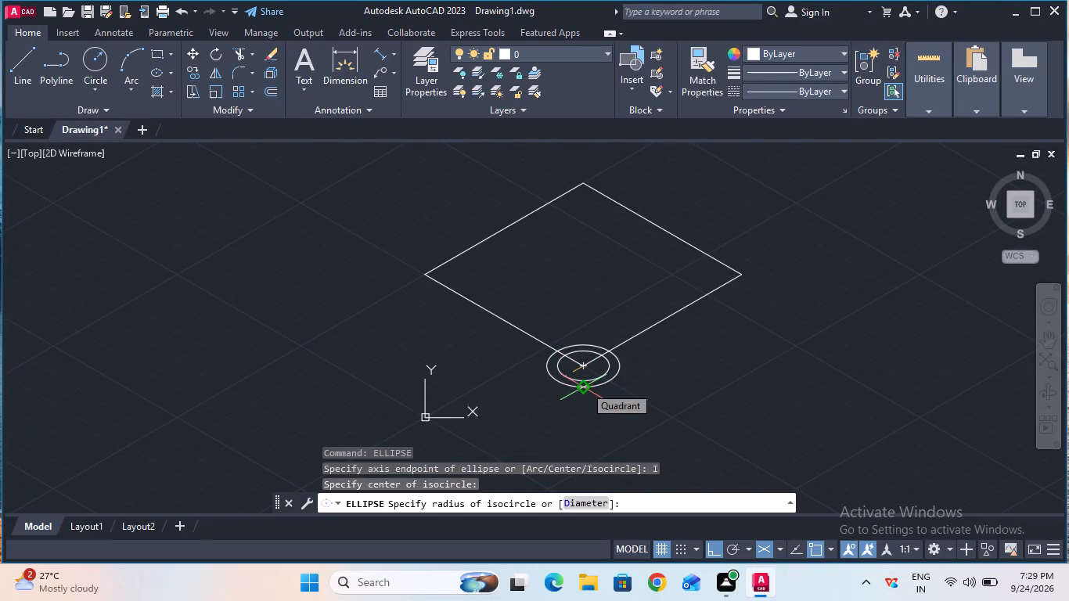
key(8)
key(Return)
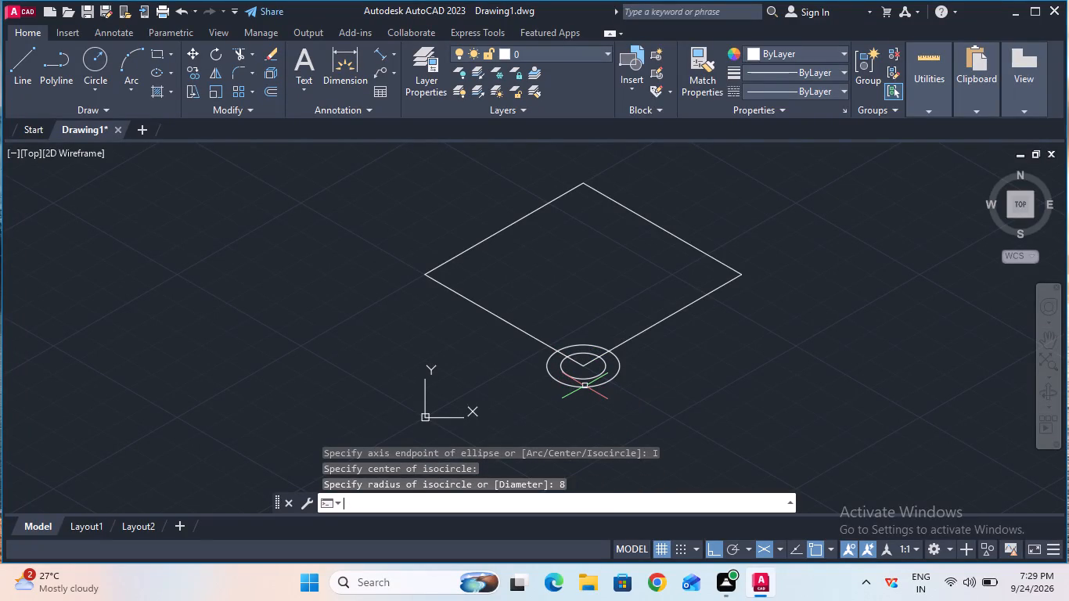
key(Escape)
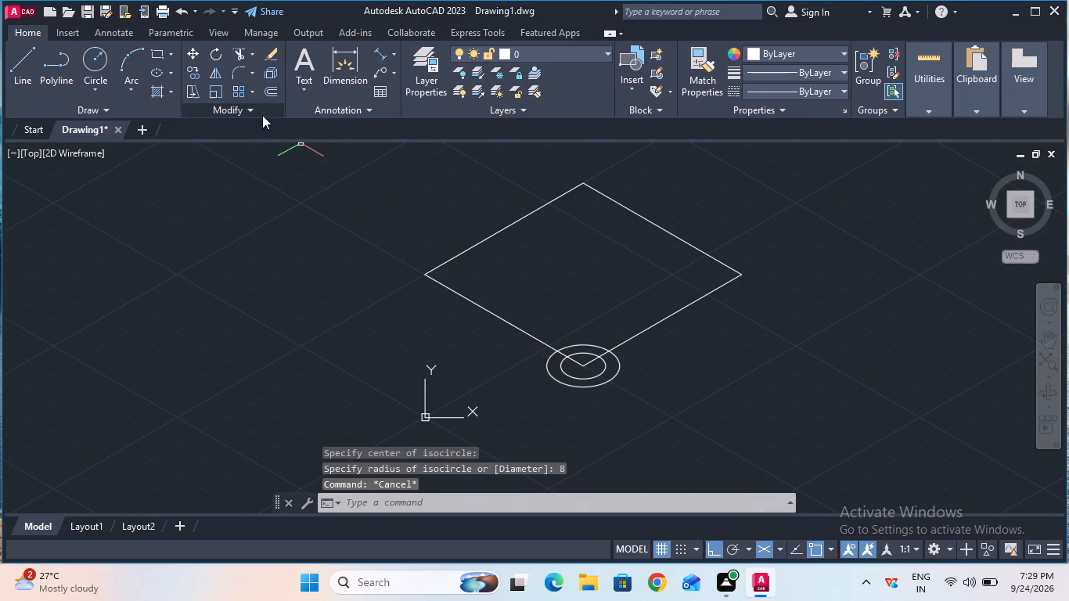
Trim away the square's edge portions lying inside the outer isocircle at the lowest corner.
double_click(242, 56)
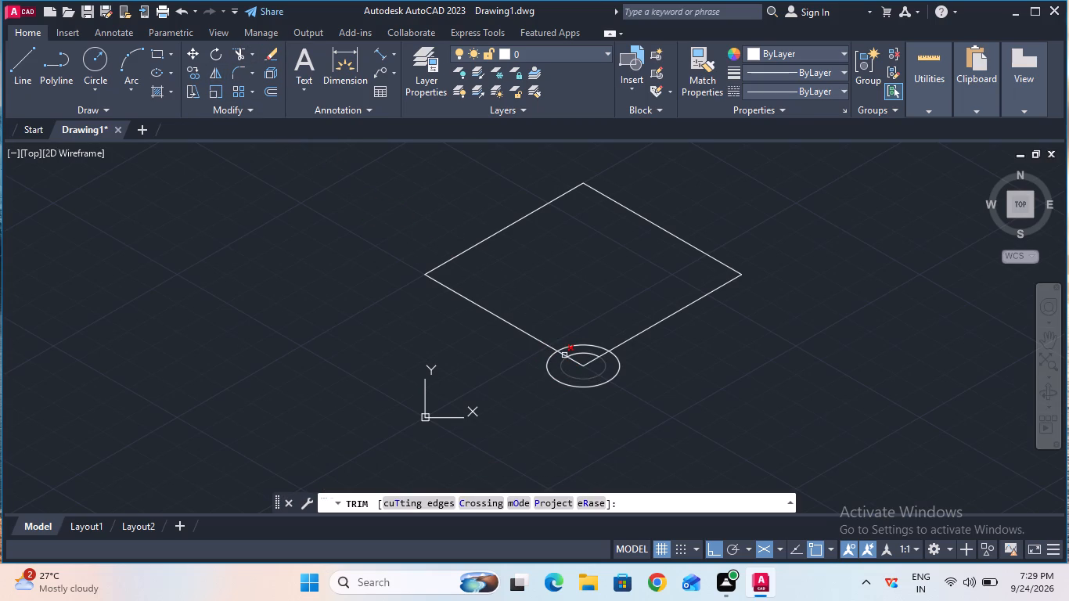
click(563, 354)
click(581, 365)
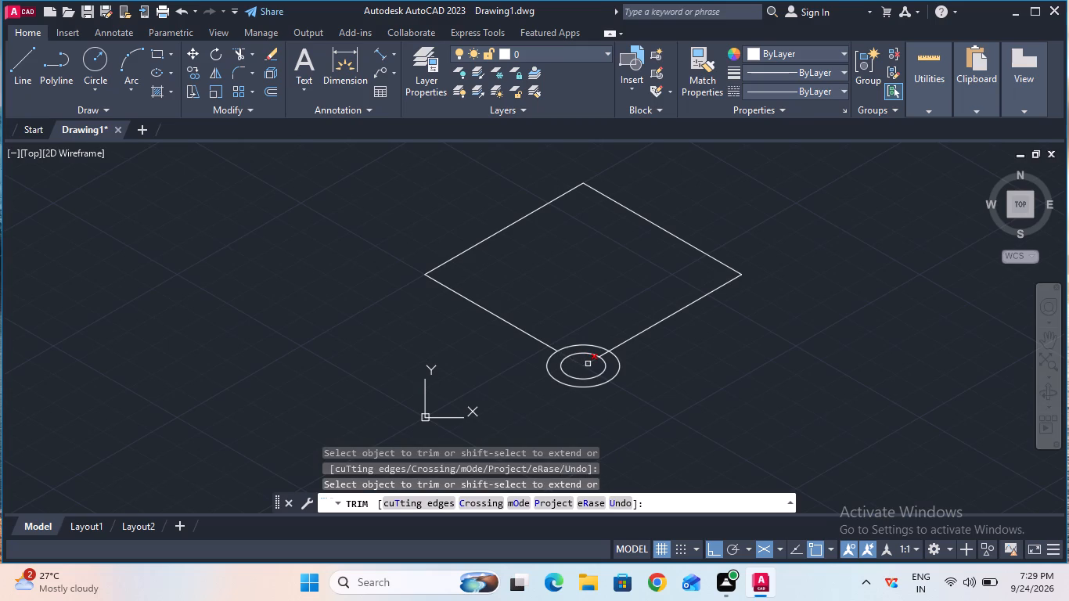
click(588, 364)
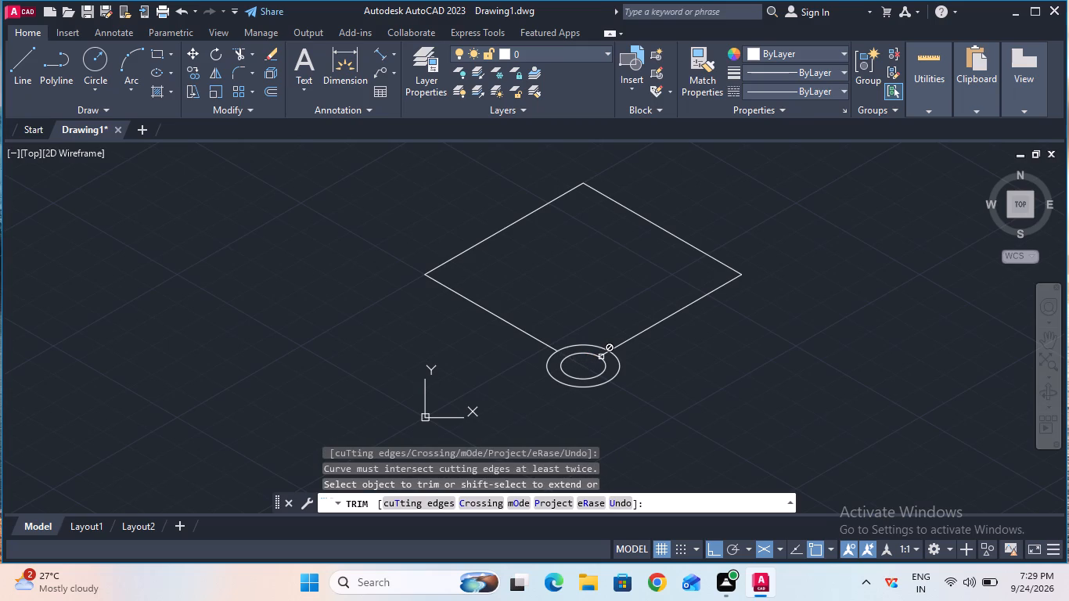
click(602, 354)
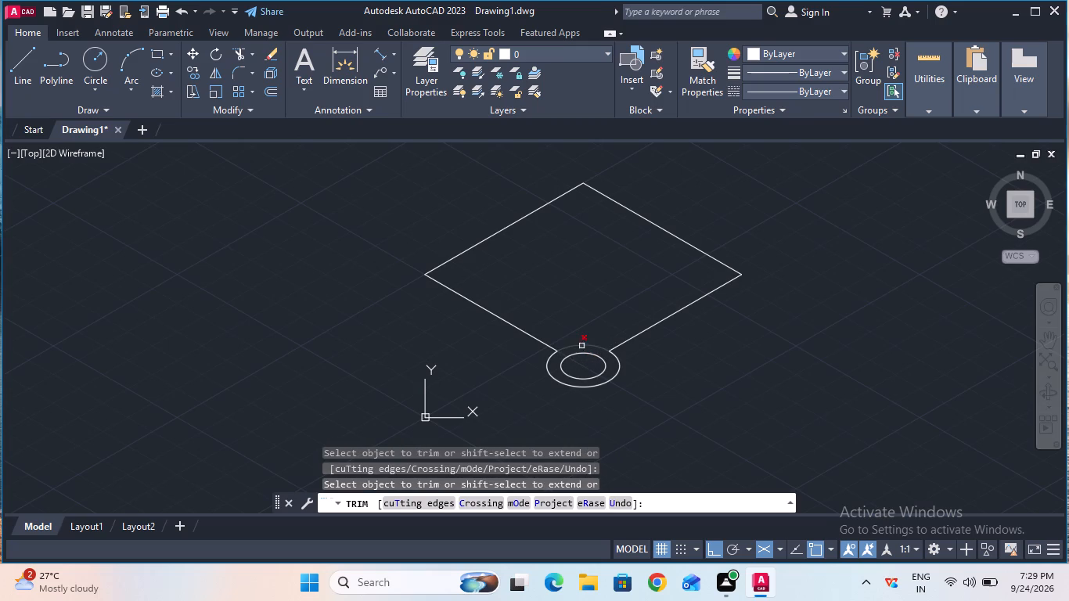
key(Escape)
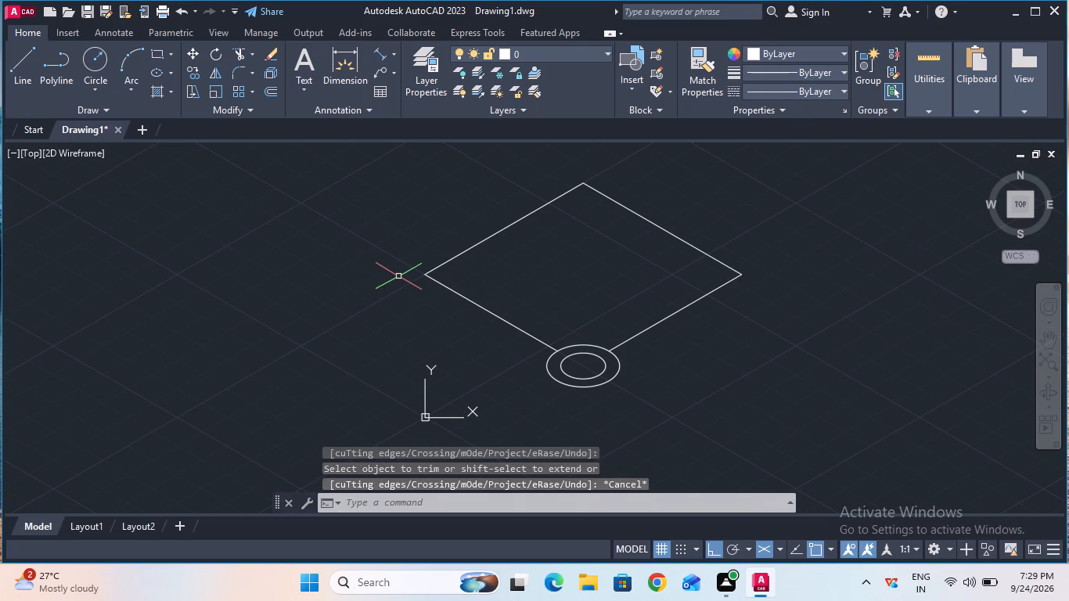
Copy both isocircles from their common centre to the square's left and right corners.
click(195, 79)
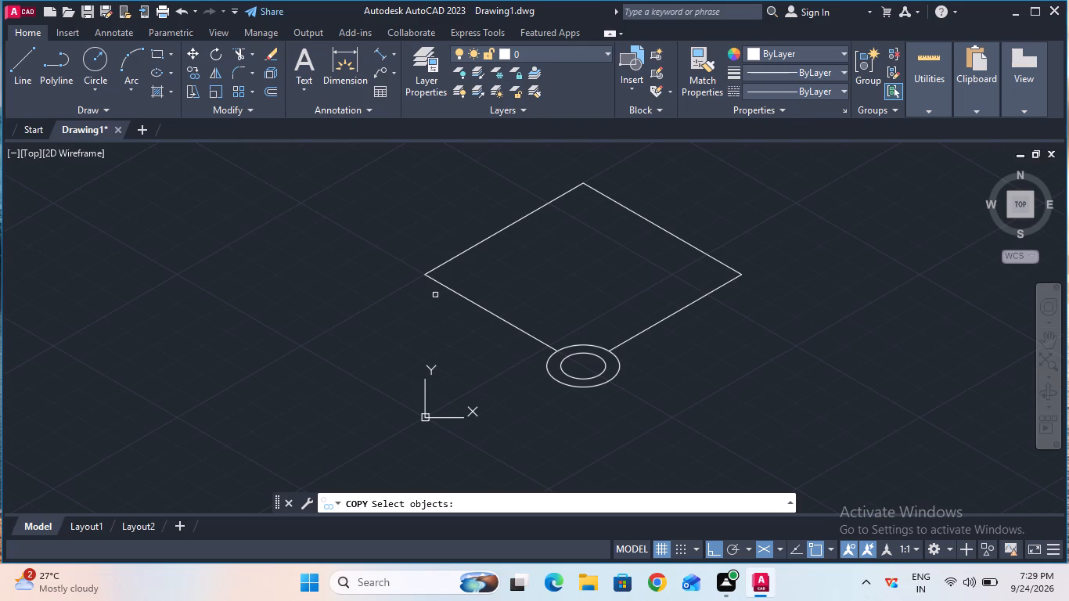
click(546, 367)
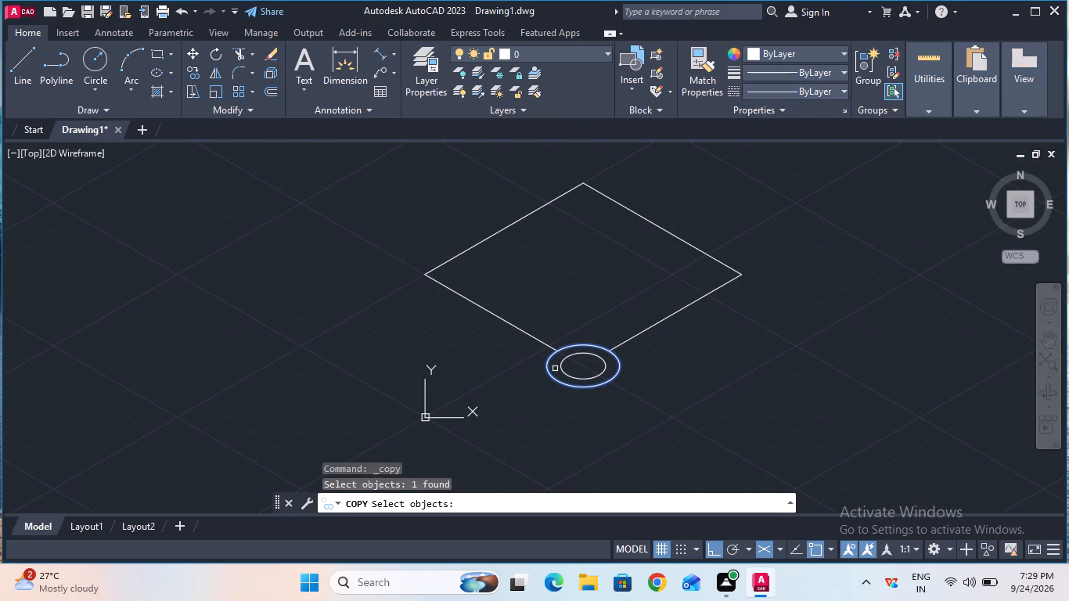
shift+click(560, 365)
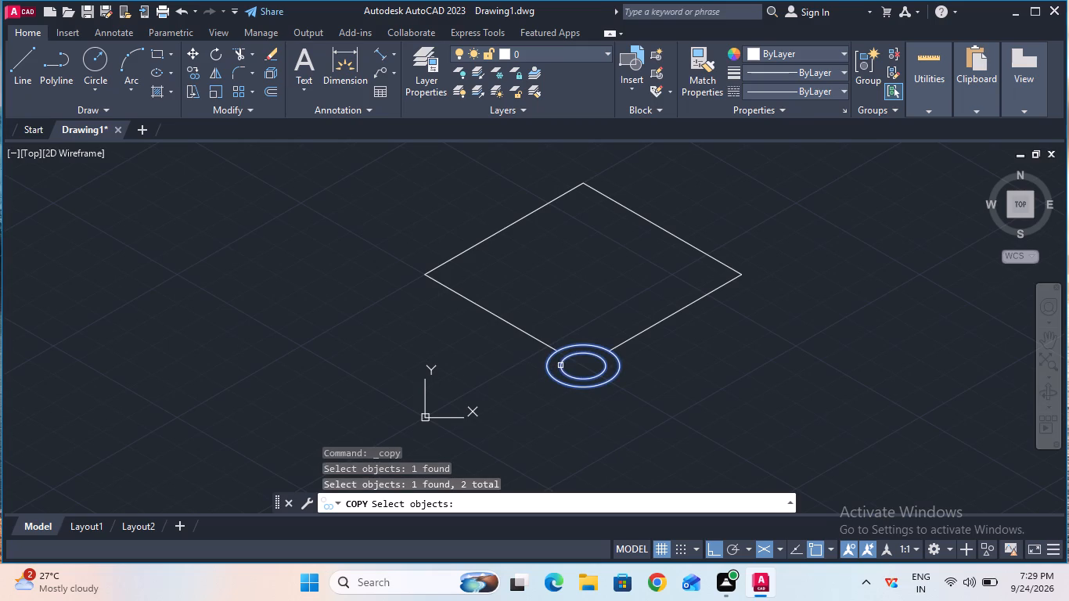
key(Return)
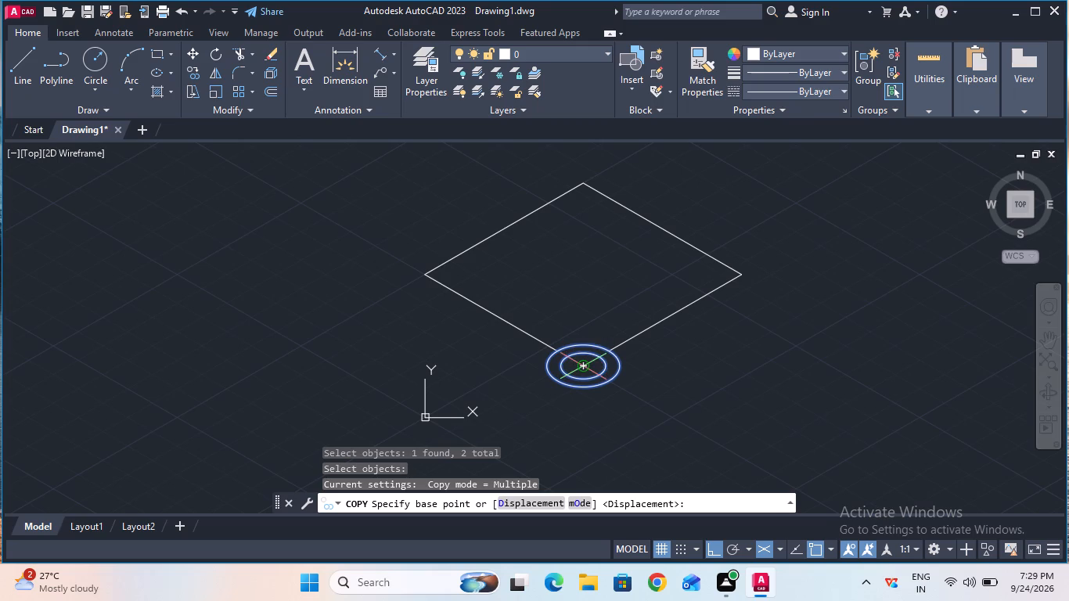
click(587, 364)
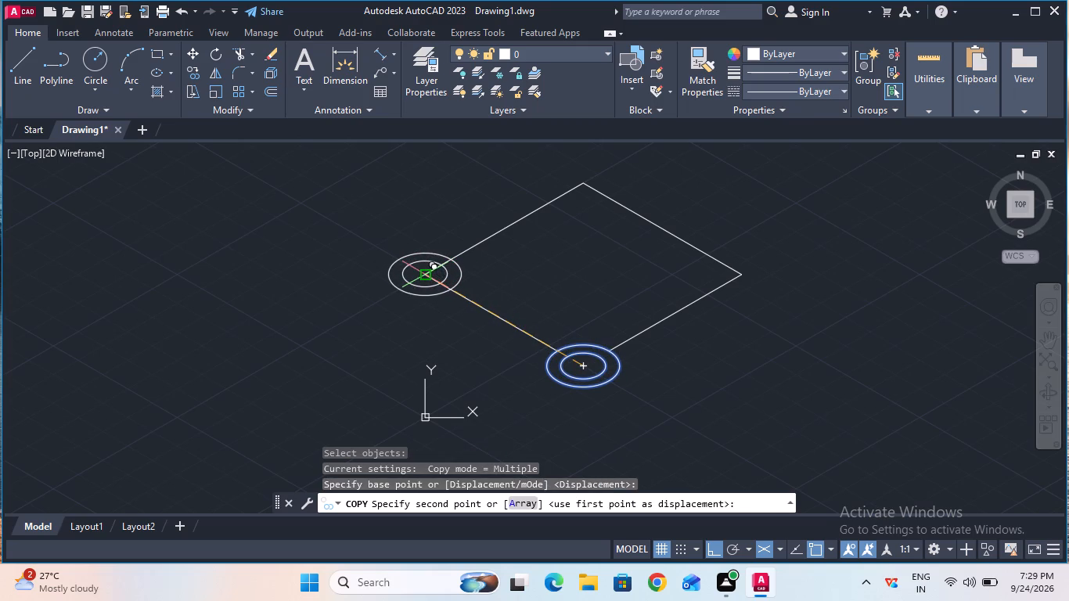
click(430, 275)
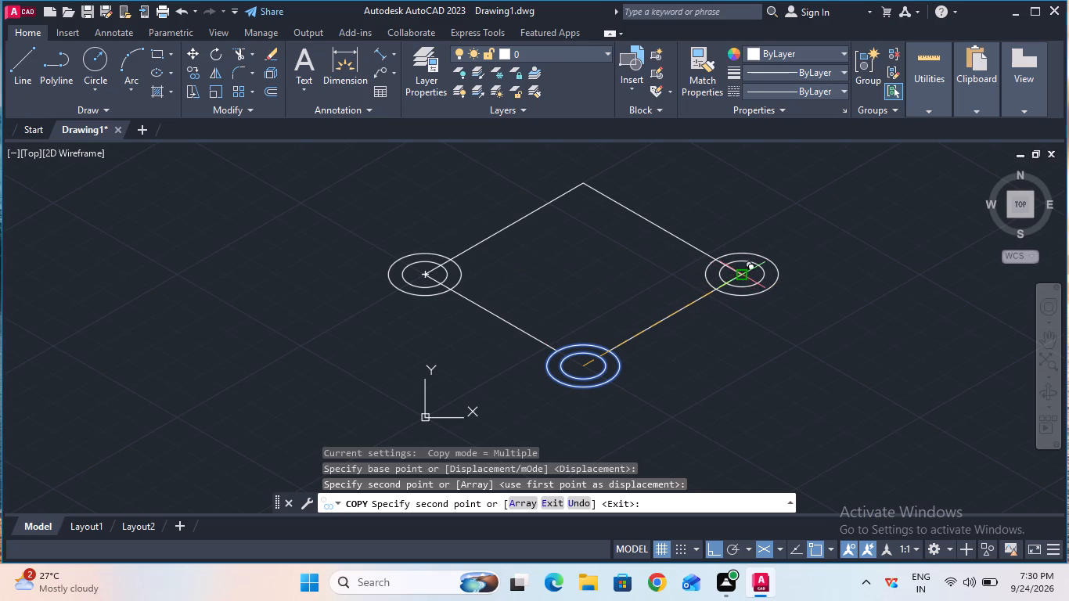
click(743, 276)
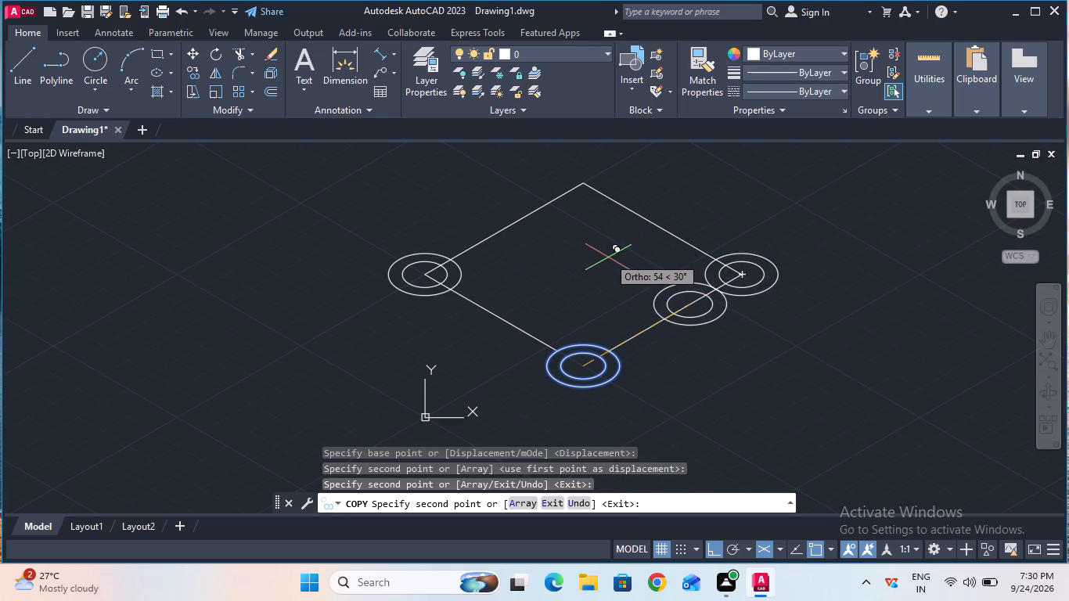
key(Escape)
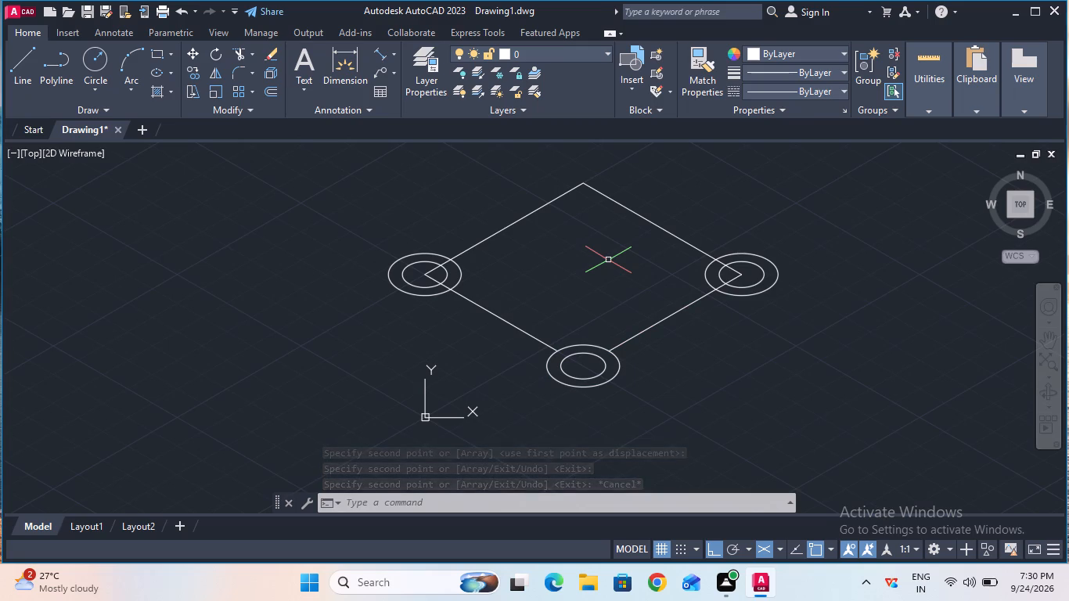
Trim away the square's edge portions lying inside the outer isocircle at the left corner.
click(239, 53)
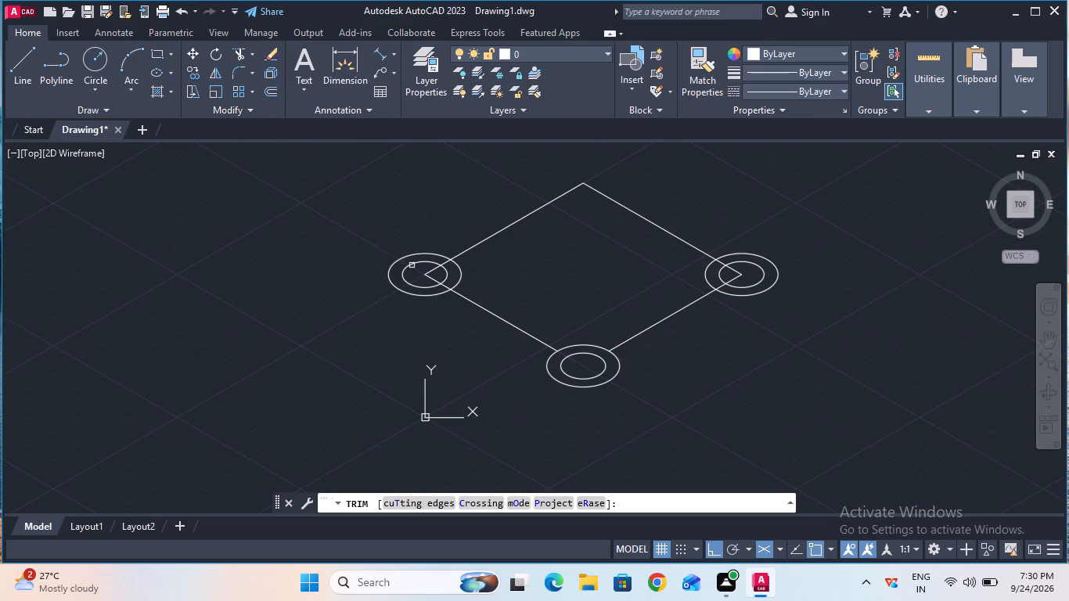
click(427, 272)
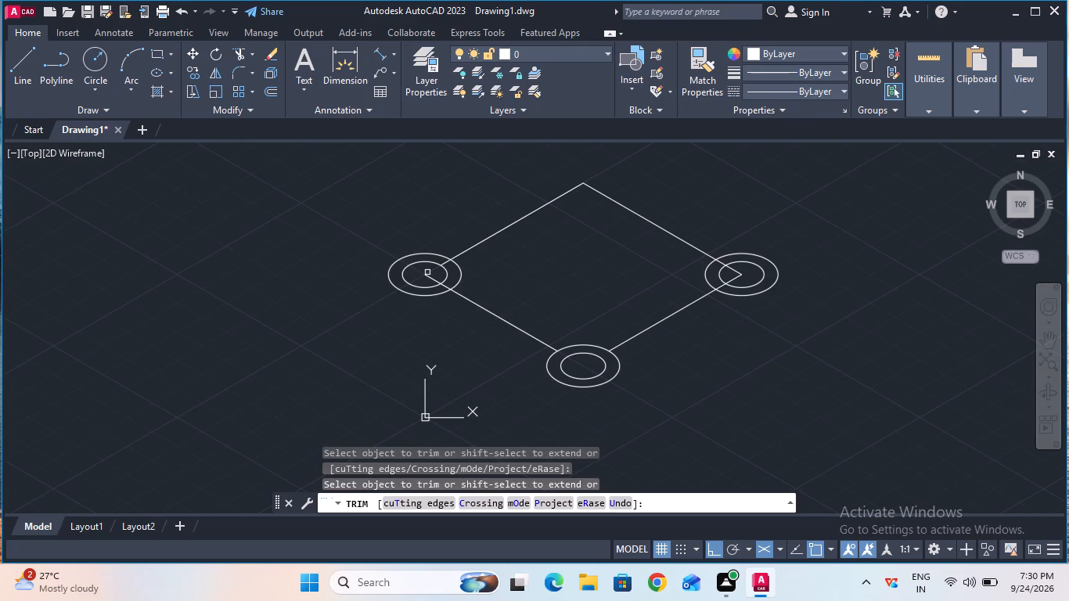
click(430, 279)
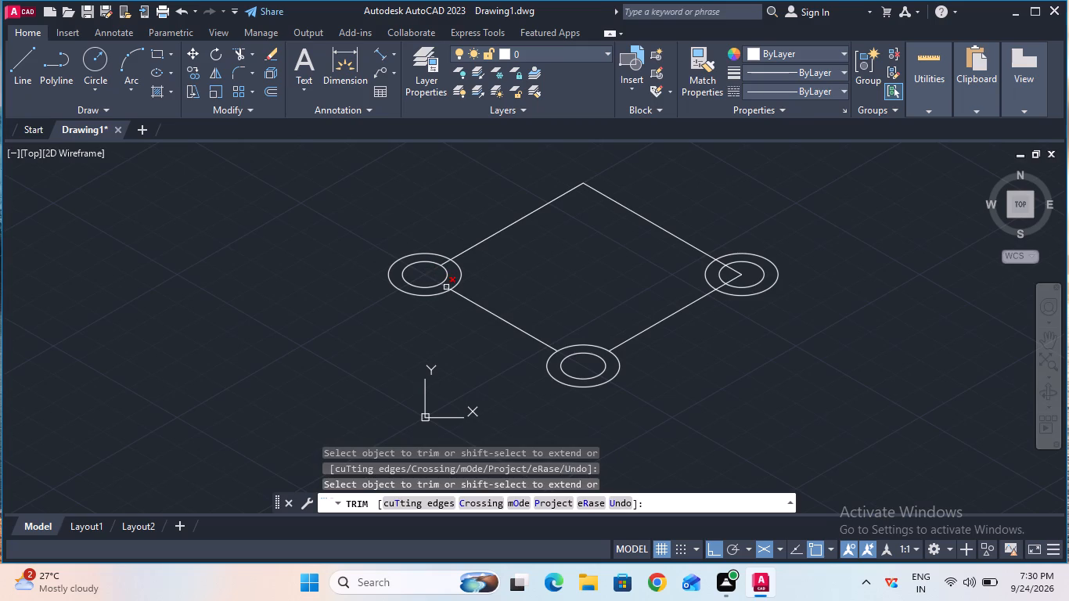
click(446, 287)
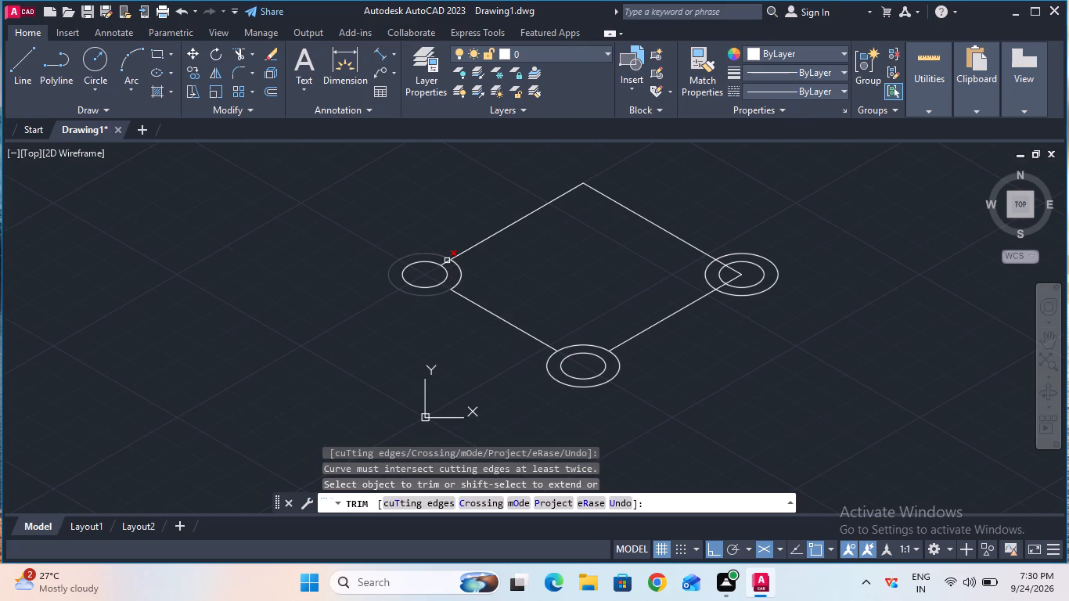
ctrl+scroll(447, 259, up, 4)
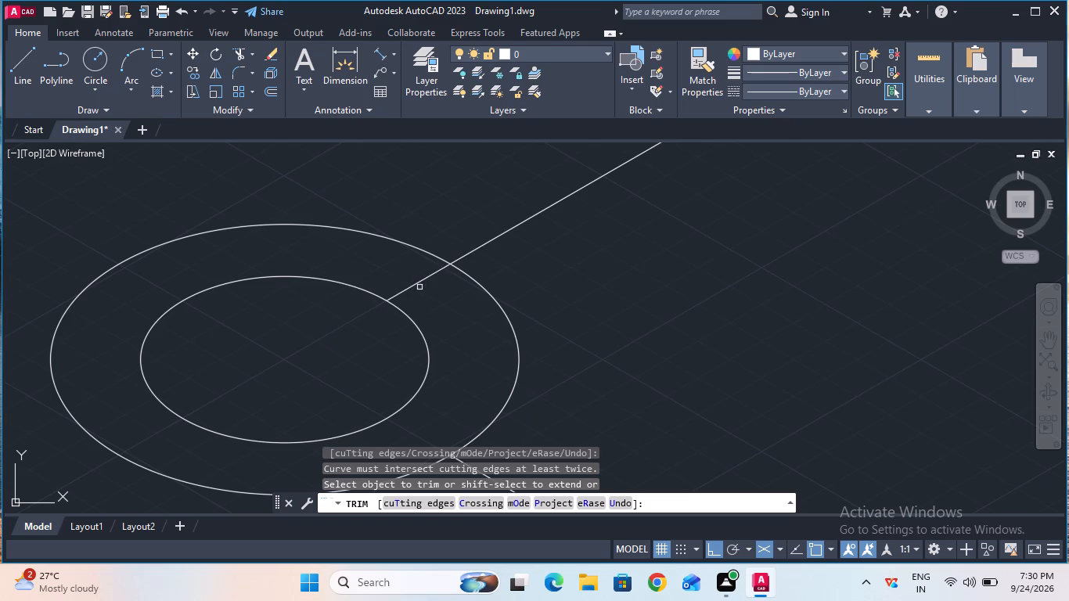
click(417, 283)
Trim away the square's edge portions lying inside the outer isocircle at the right corner.
ctrl+scroll(417, 283, down, 1)
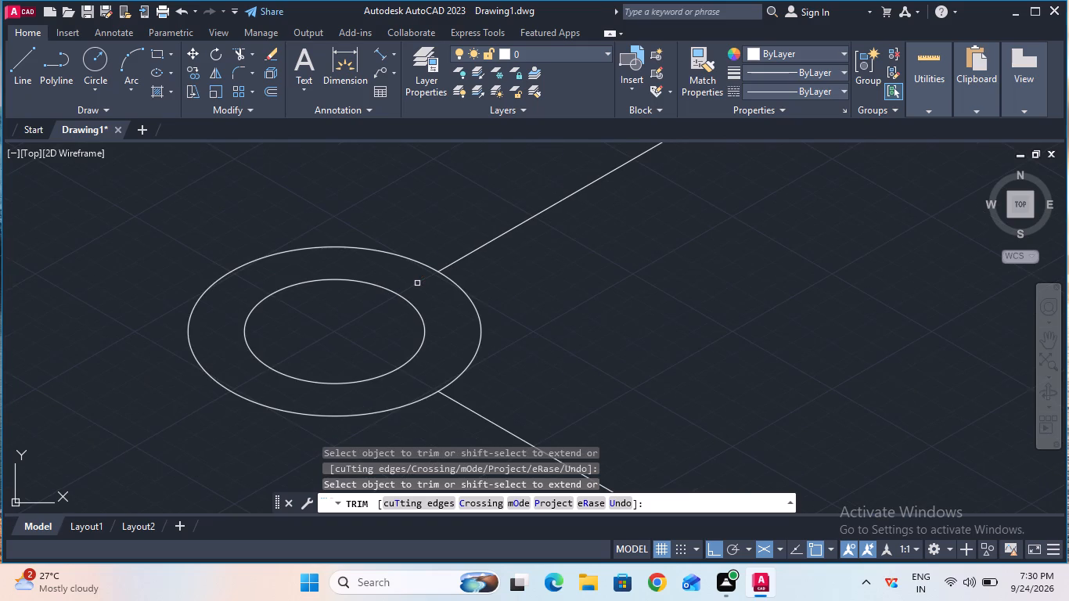
ctrl+scroll(417, 283, down, 3)
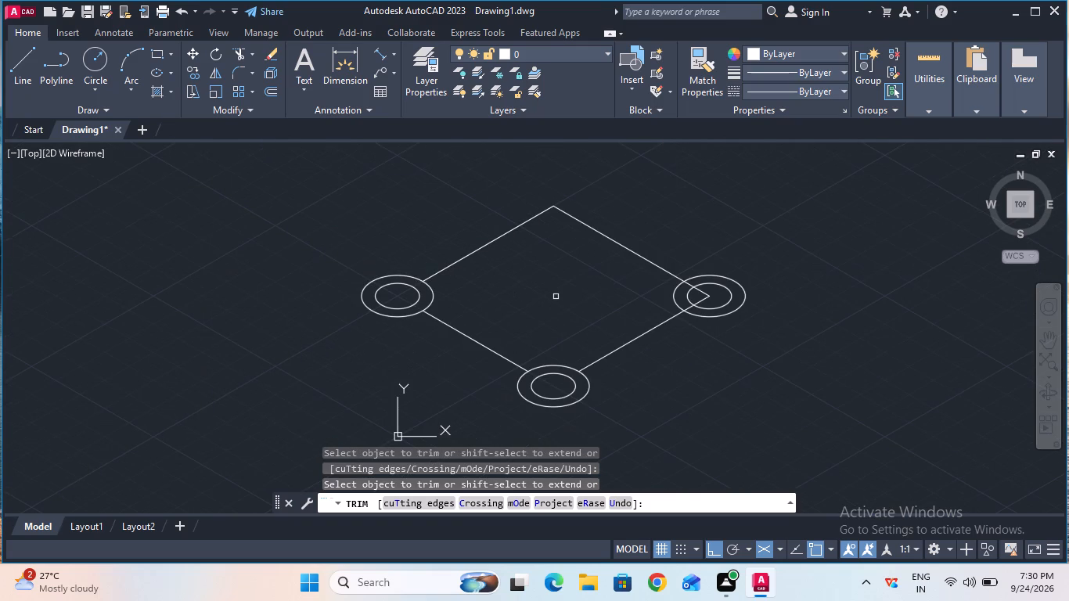
click(703, 291)
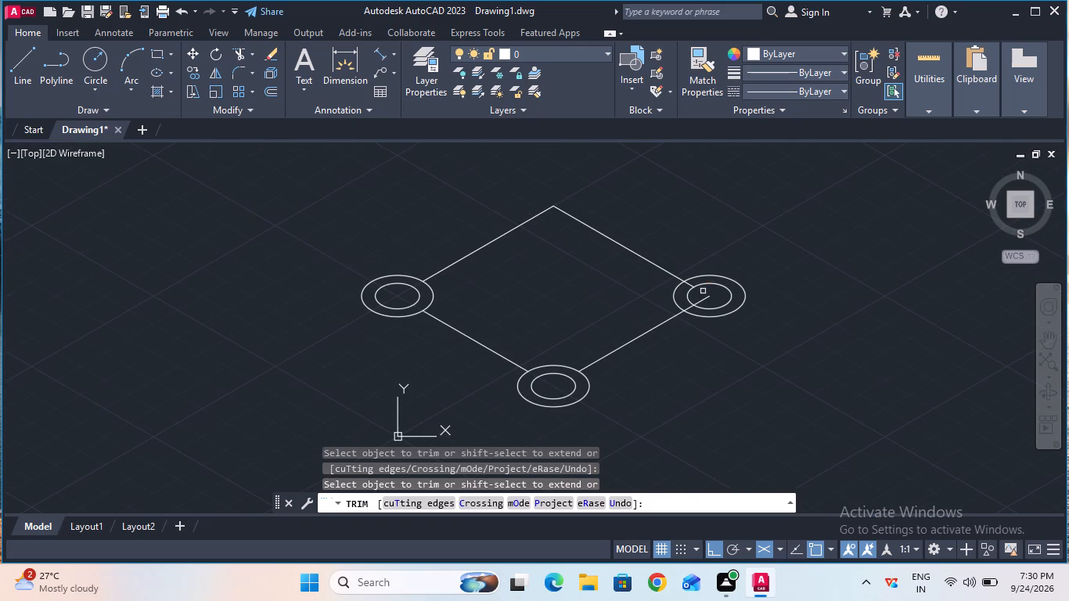
click(701, 298)
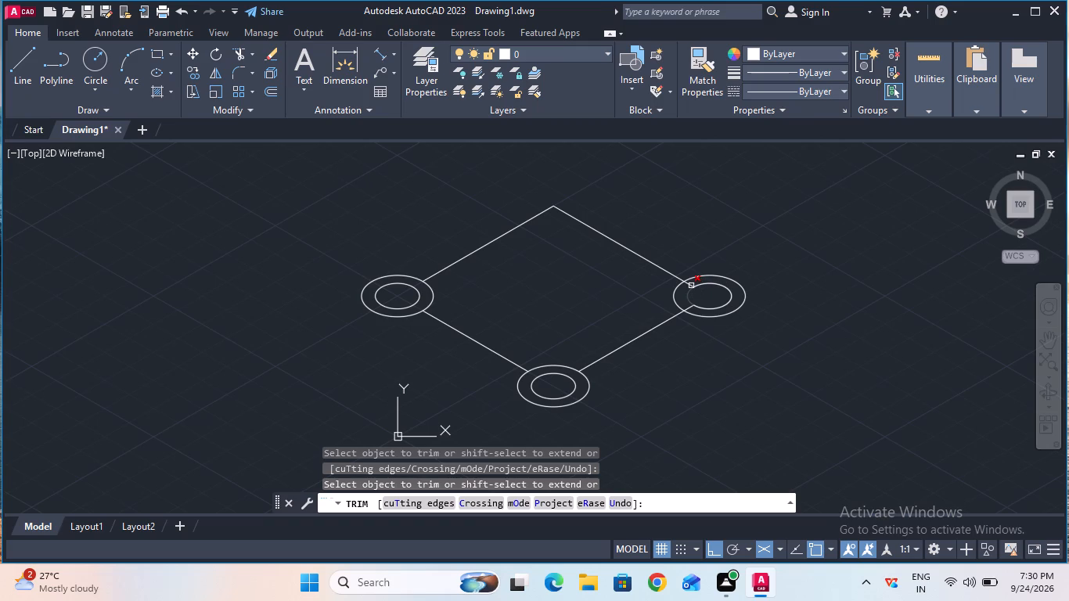
click(691, 283)
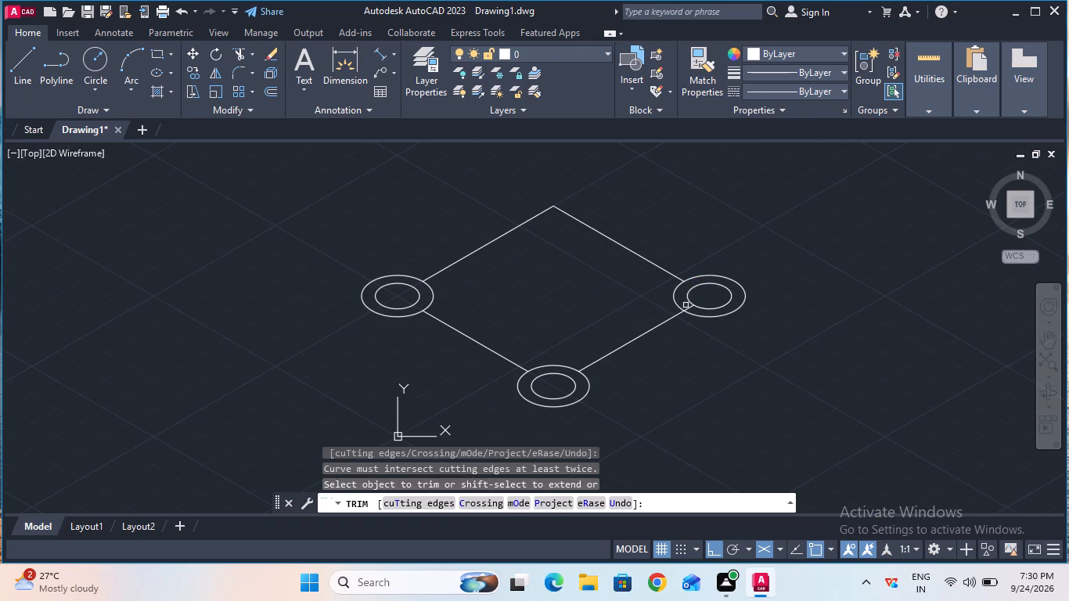
click(687, 308)
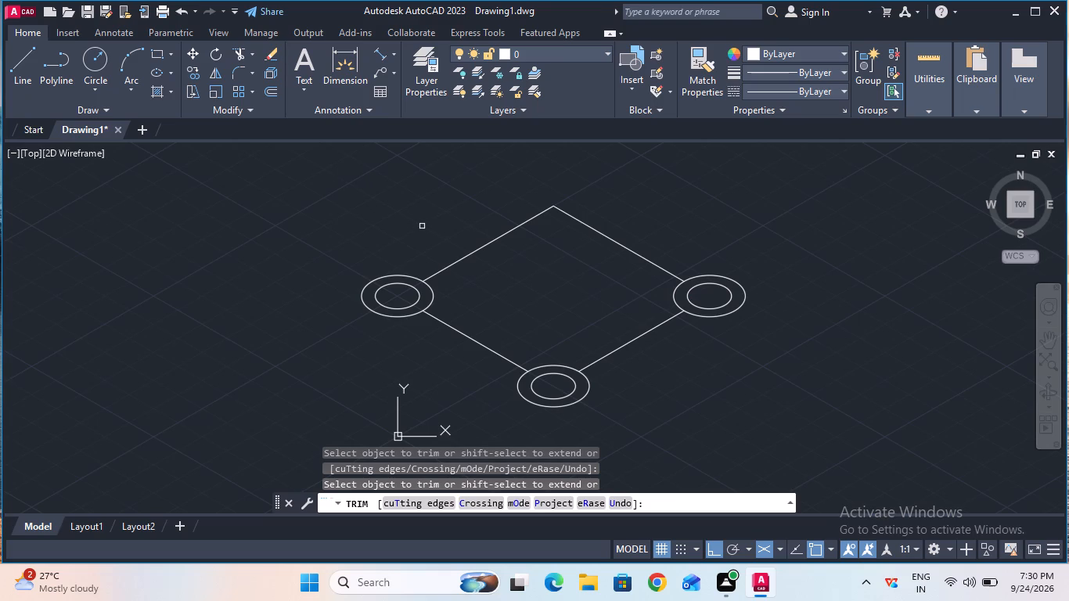
key(Escape)
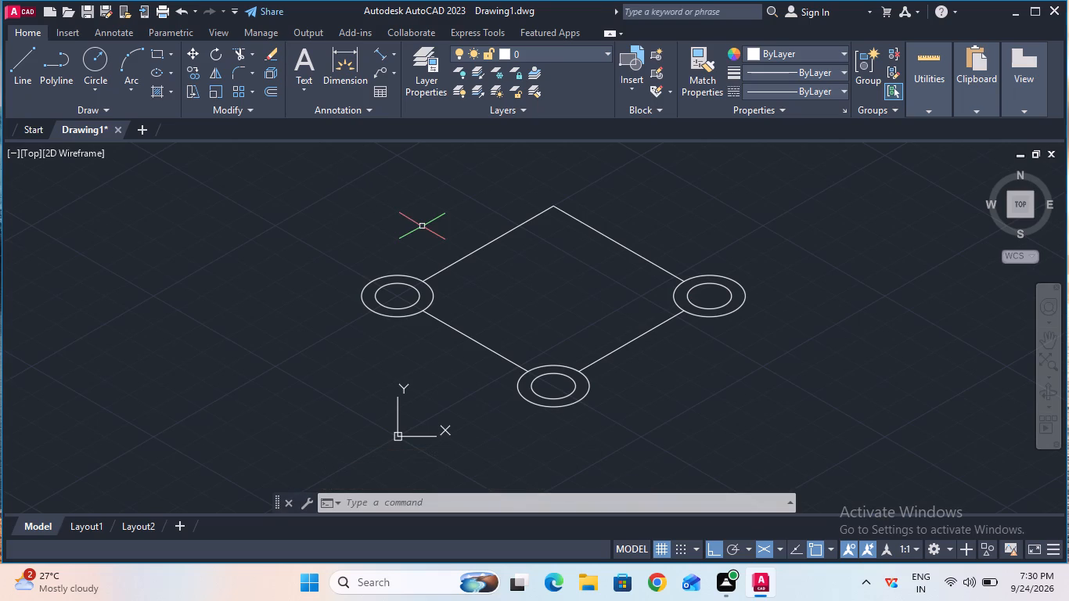
Trim away the outer isocircle arcs that lie inside the square at the left, lowest and right corners.
click(237, 52)
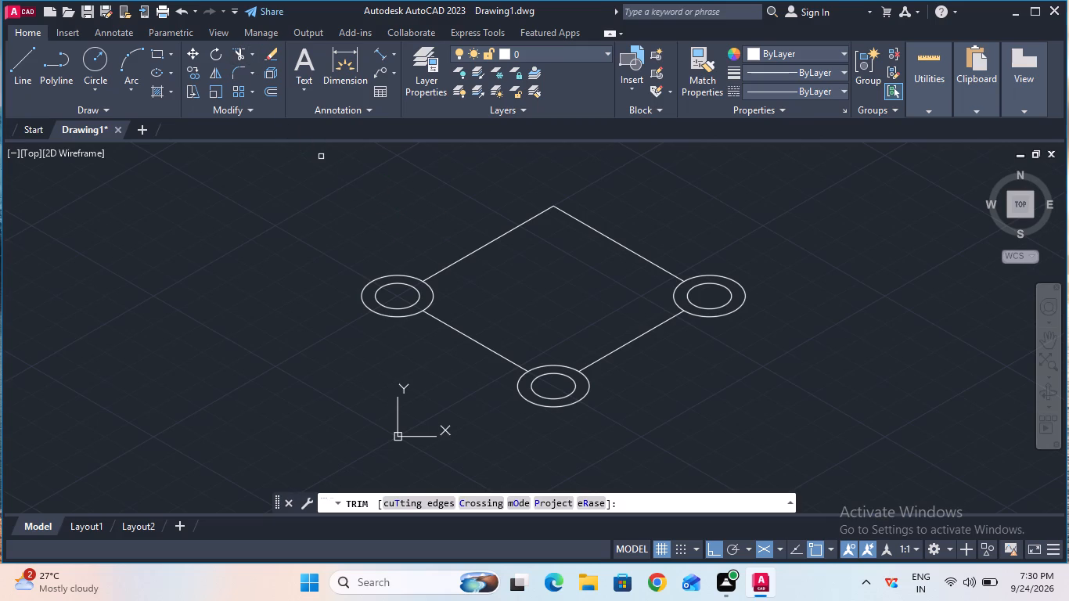
click(434, 297)
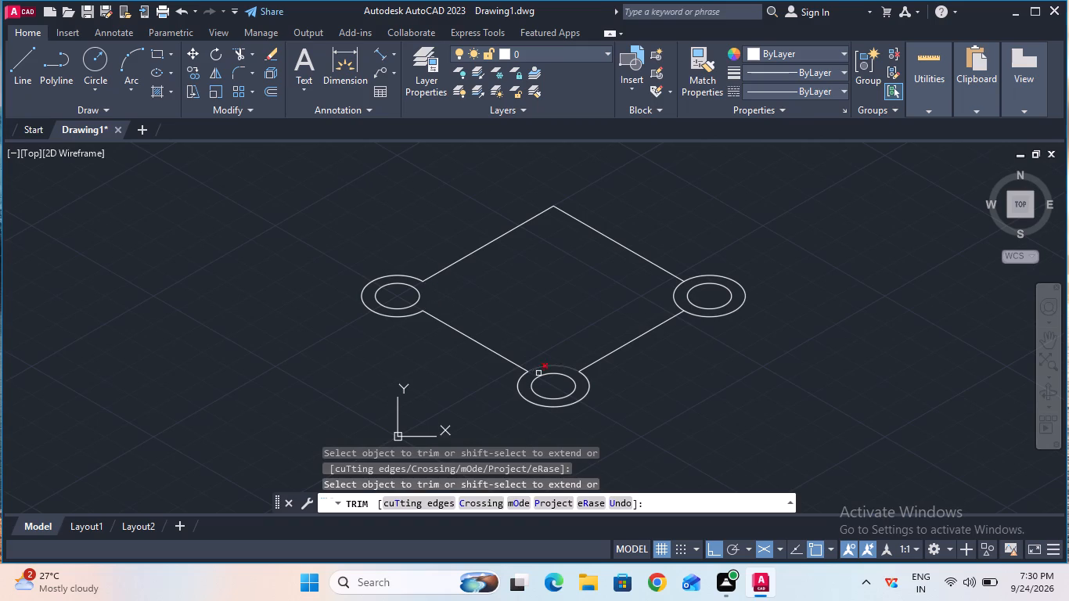
click(548, 368)
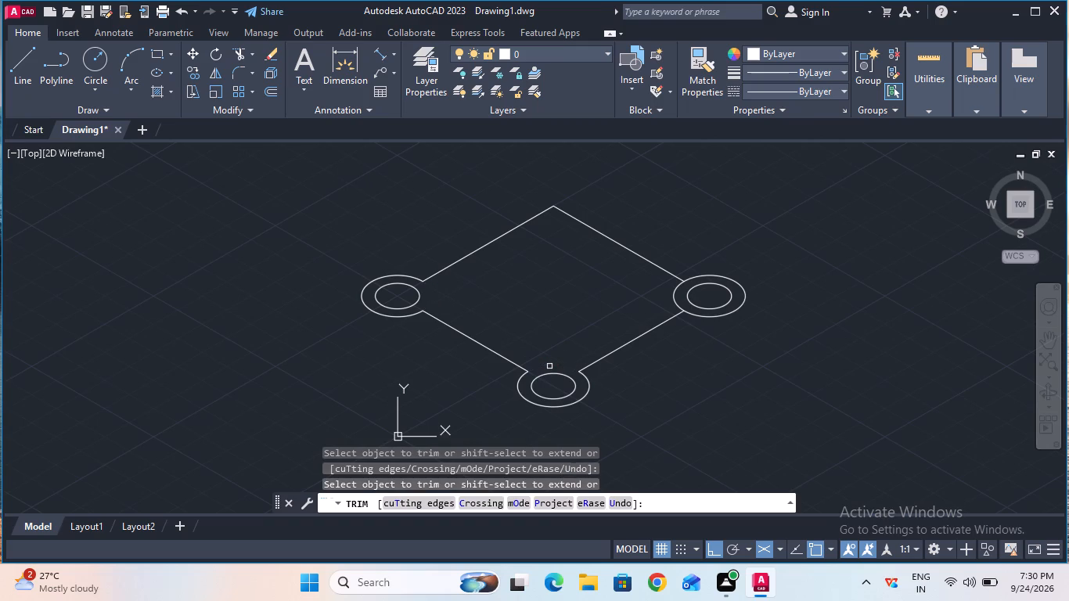
click(675, 290)
key(Escape)
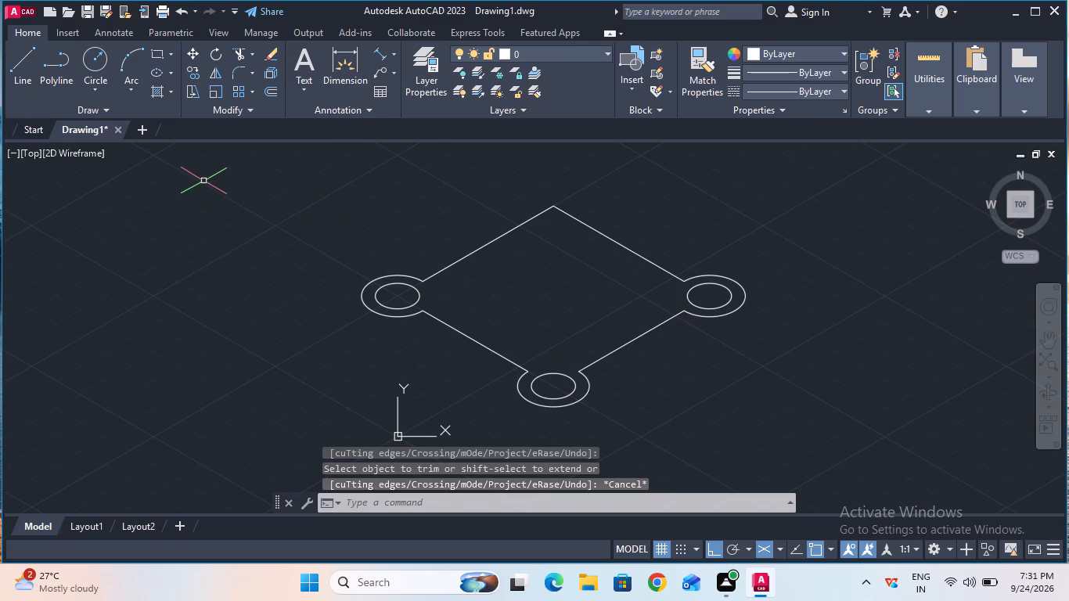
Join the square's edges and the trimmed outer corner arcs into one continuous outline.
click(127, 199)
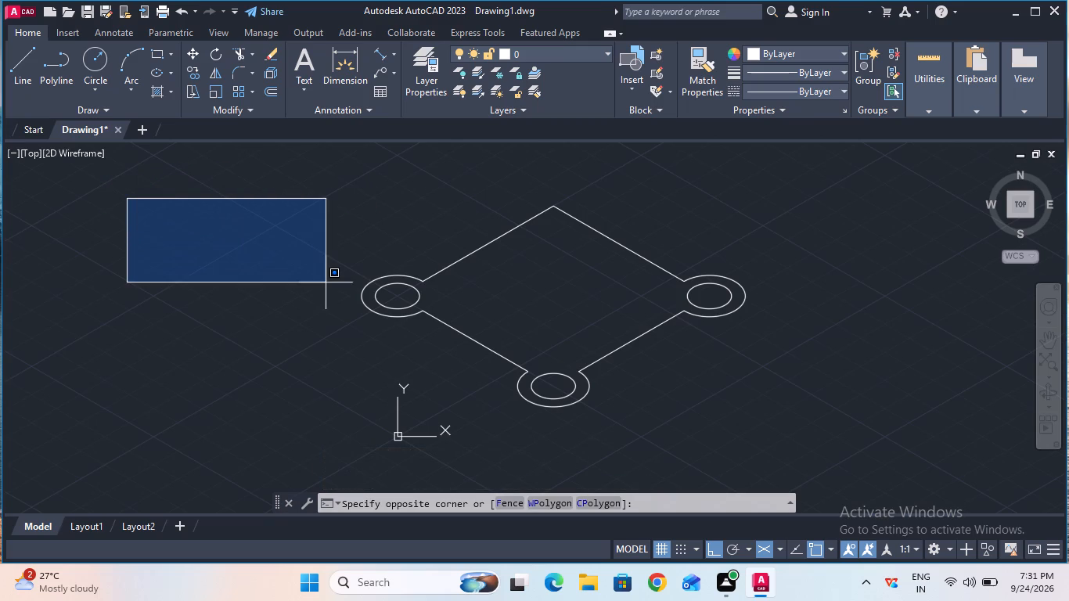
click(843, 438)
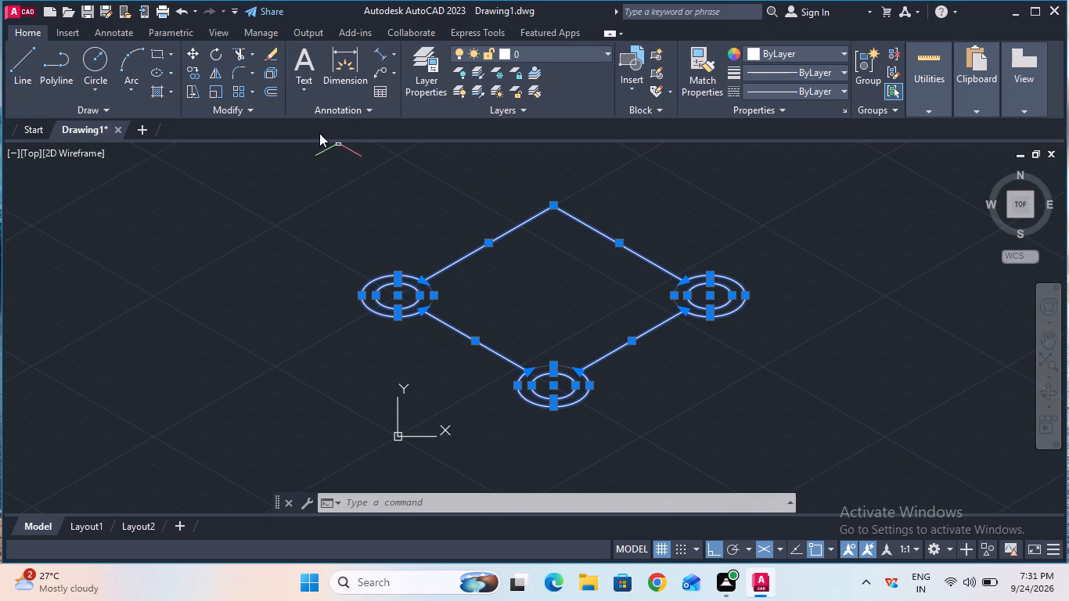
text(join)
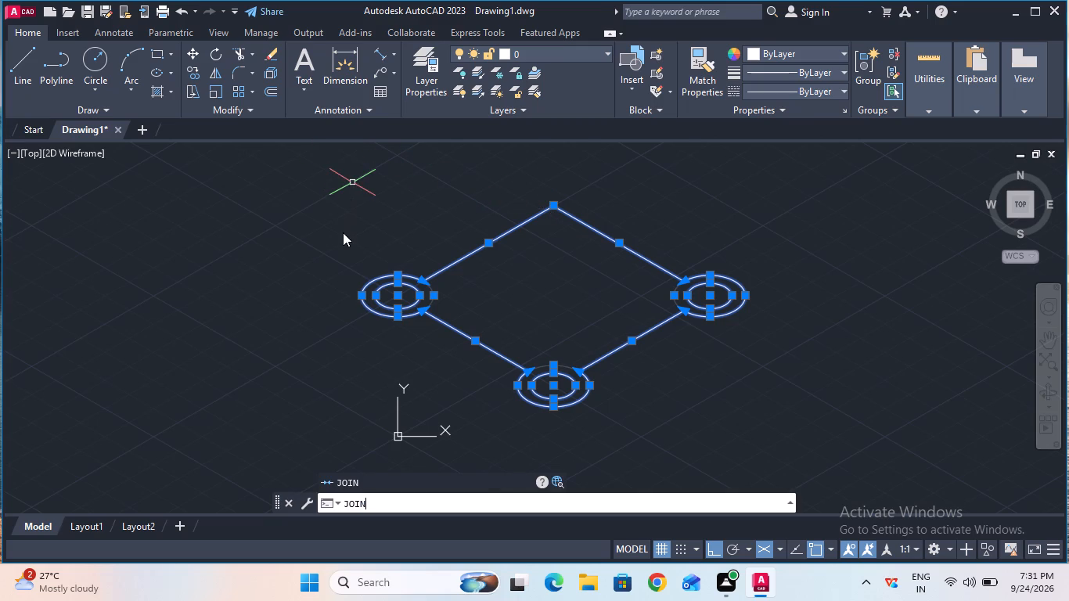
double_click(365, 484)
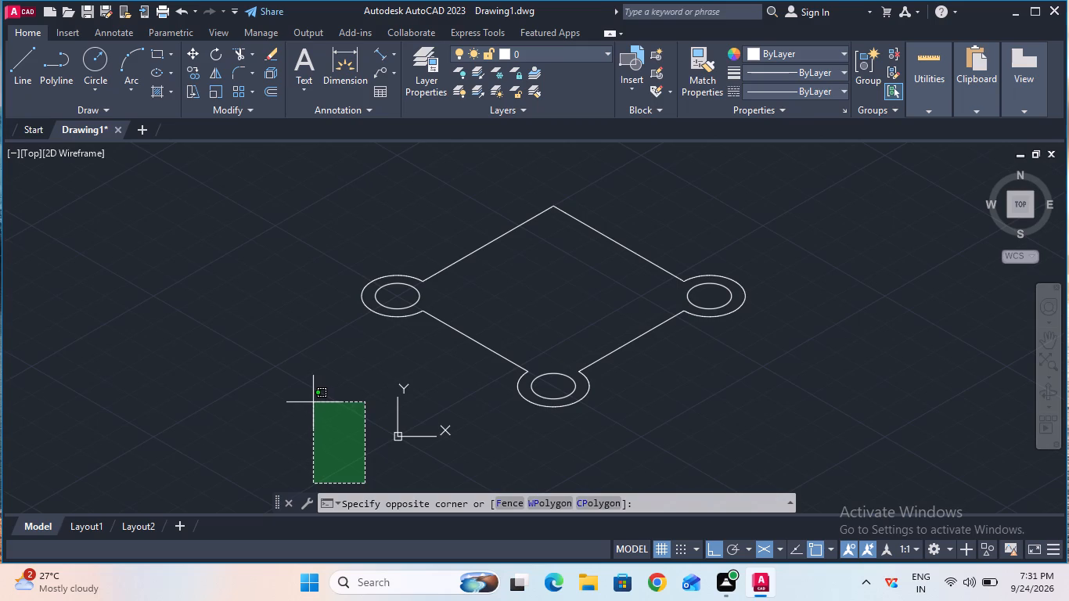
key(Escape)
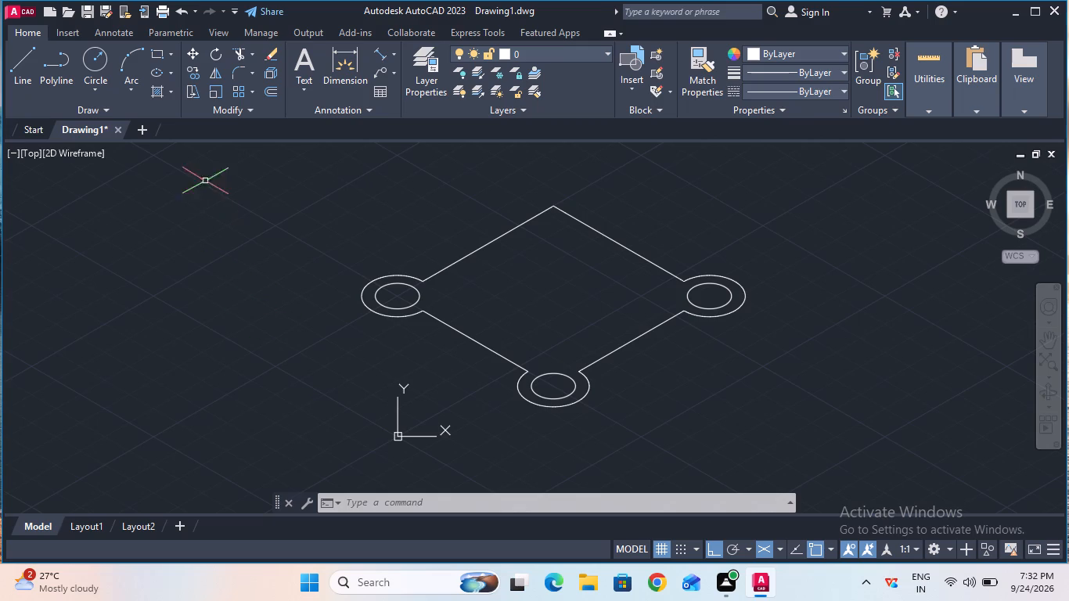
Switch the isometric drafting plane to Isoplane Right.
click(197, 70)
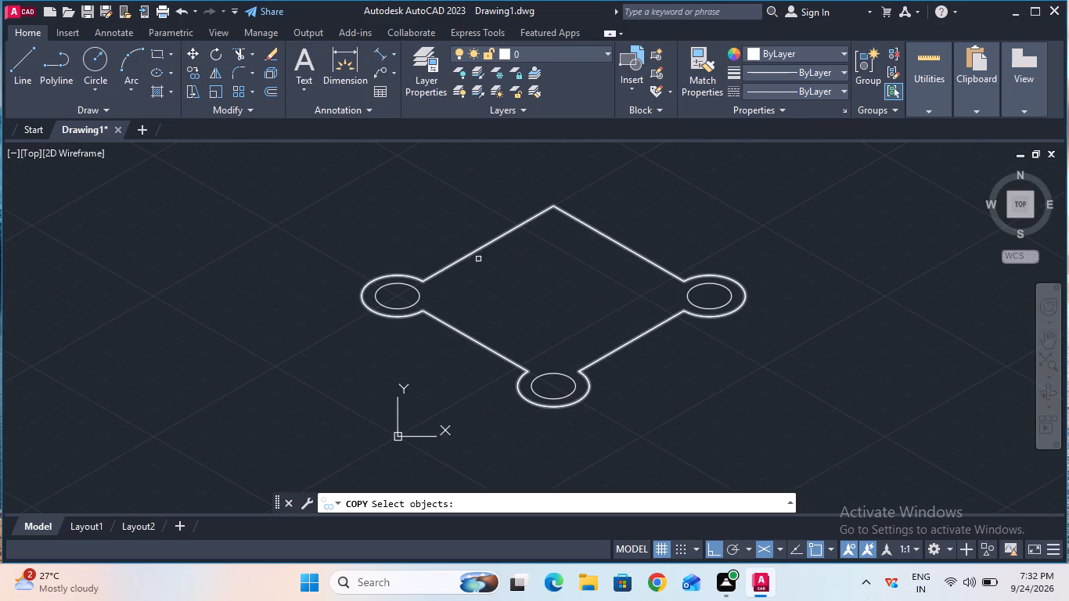
key(F5)
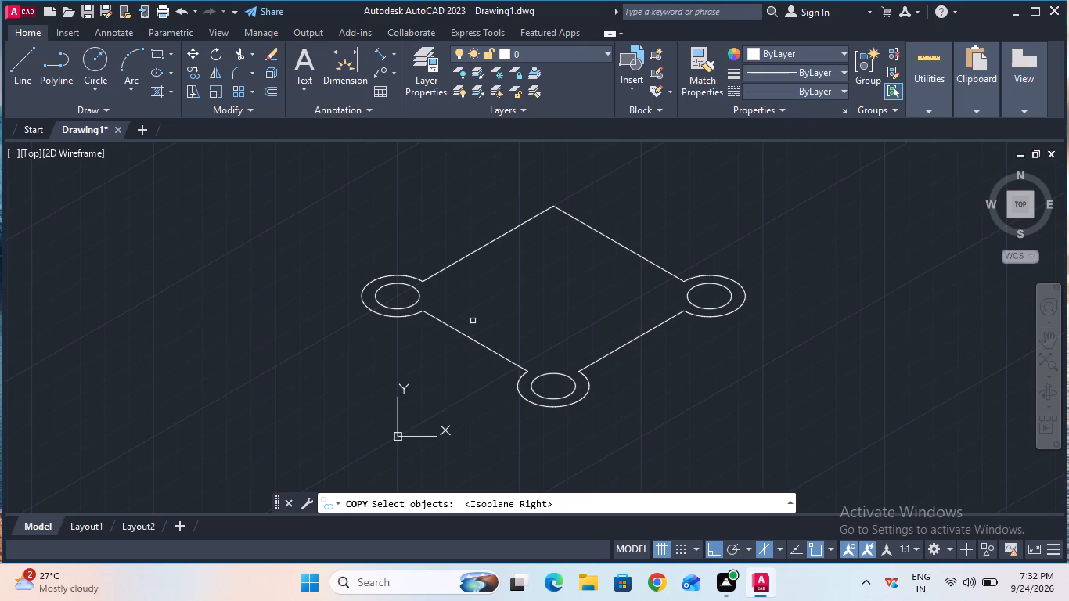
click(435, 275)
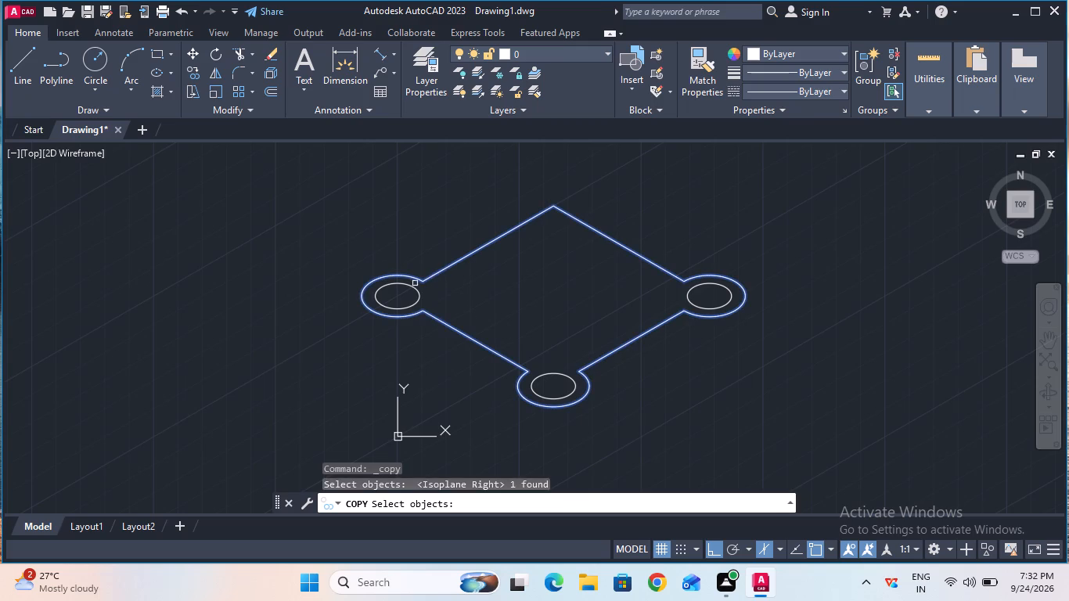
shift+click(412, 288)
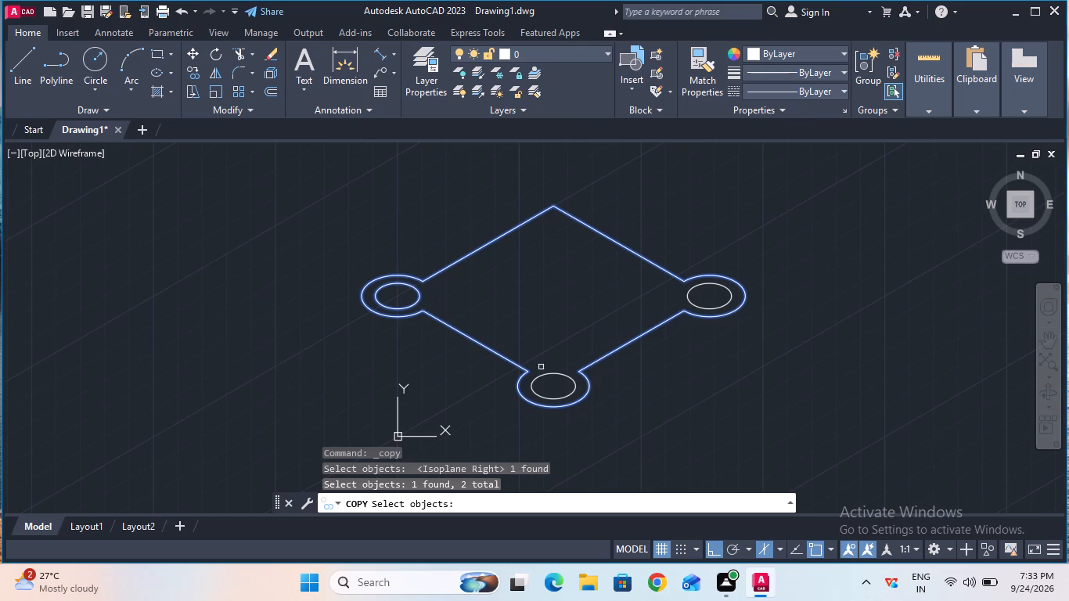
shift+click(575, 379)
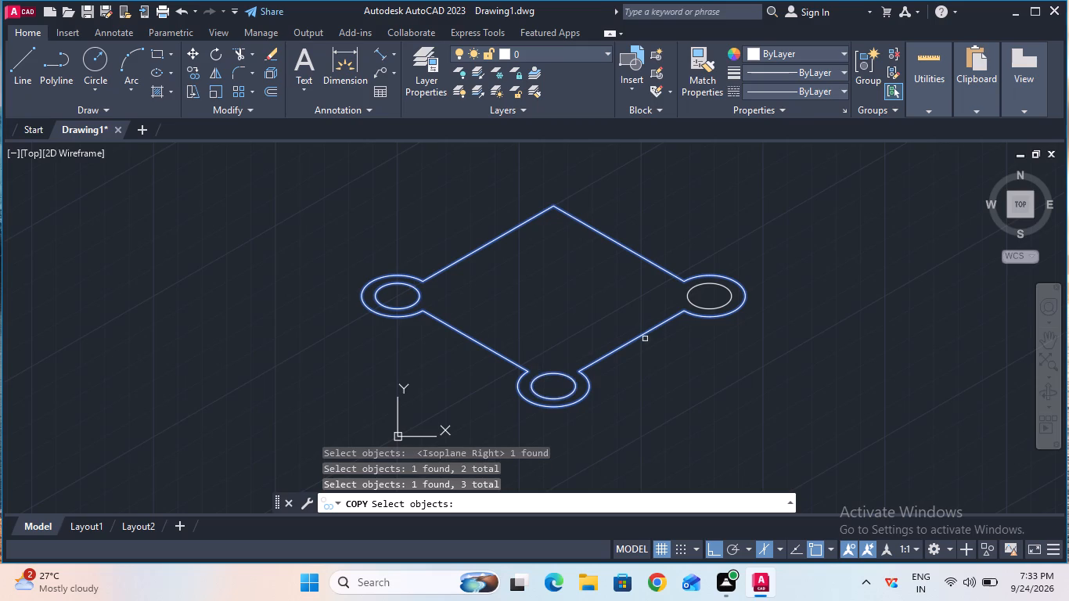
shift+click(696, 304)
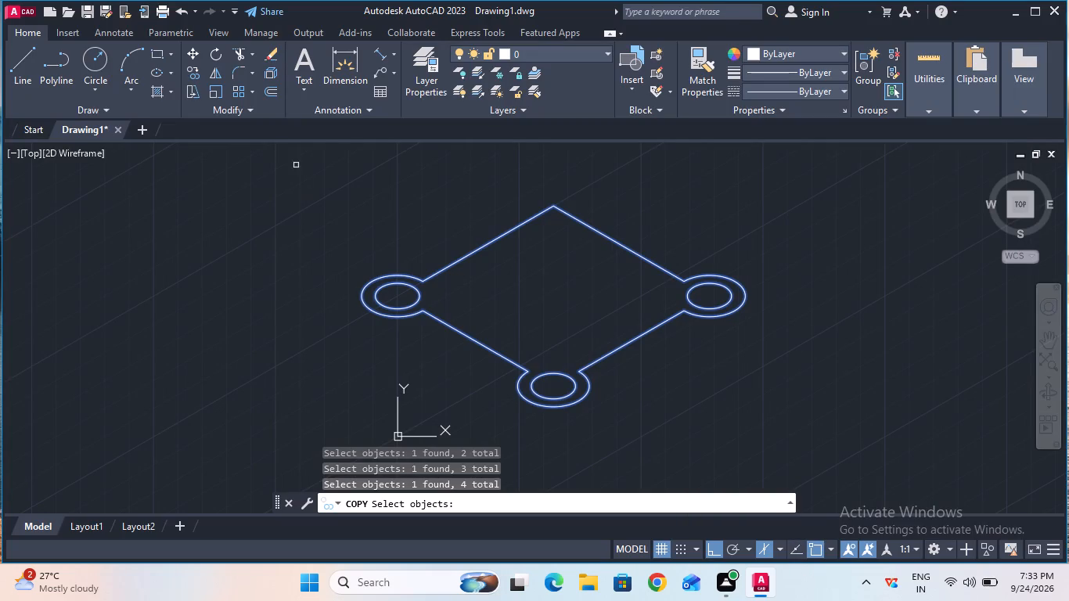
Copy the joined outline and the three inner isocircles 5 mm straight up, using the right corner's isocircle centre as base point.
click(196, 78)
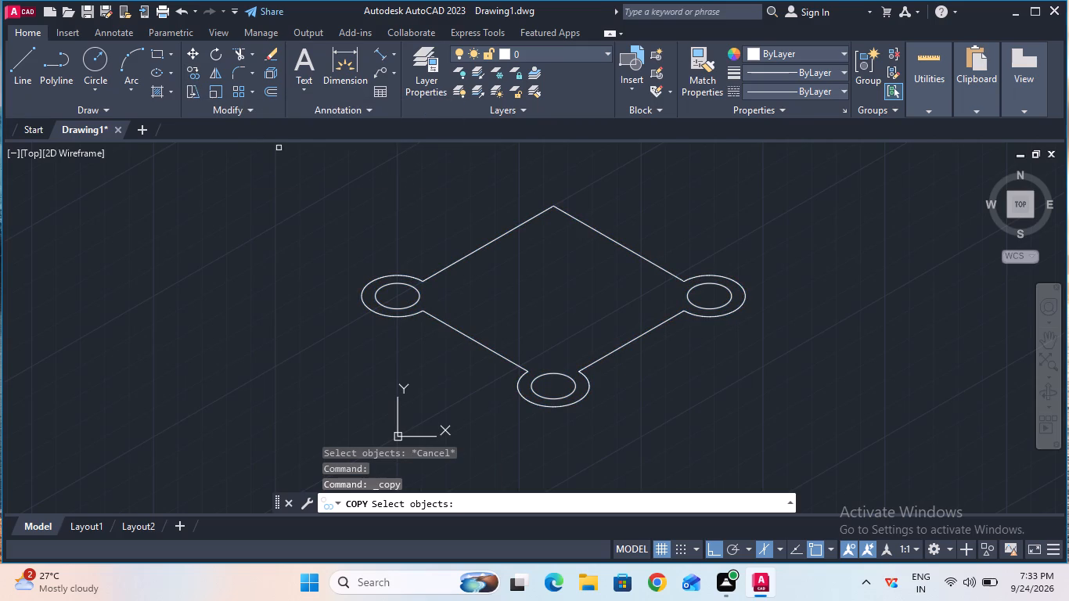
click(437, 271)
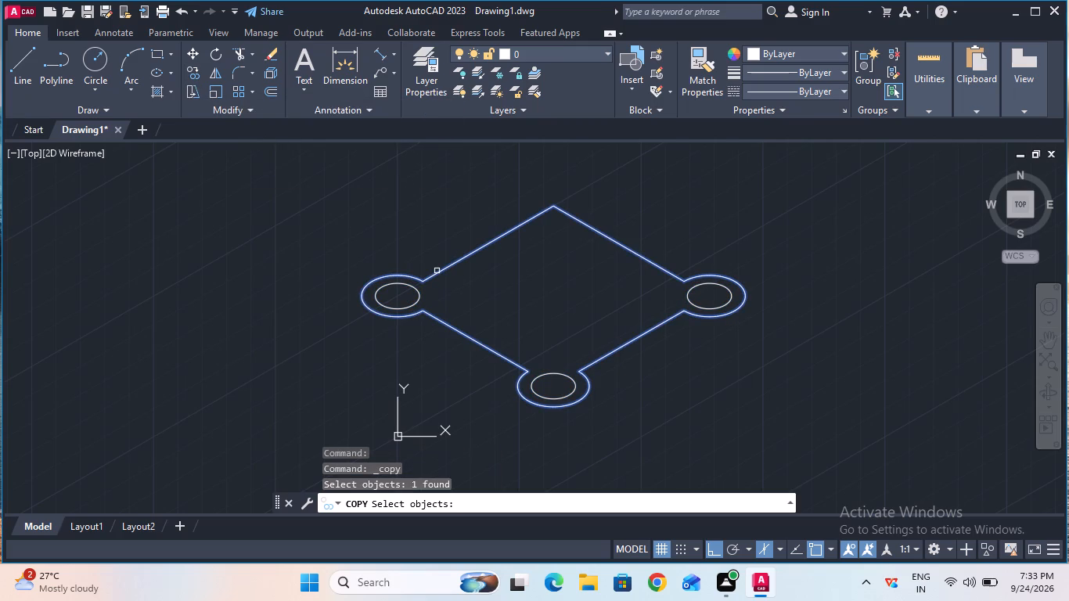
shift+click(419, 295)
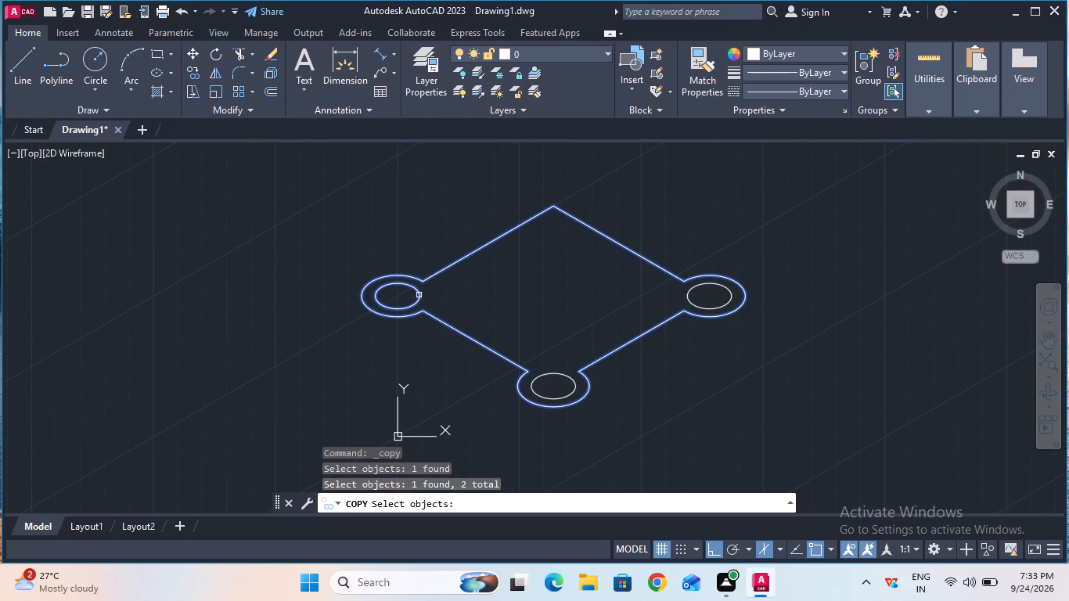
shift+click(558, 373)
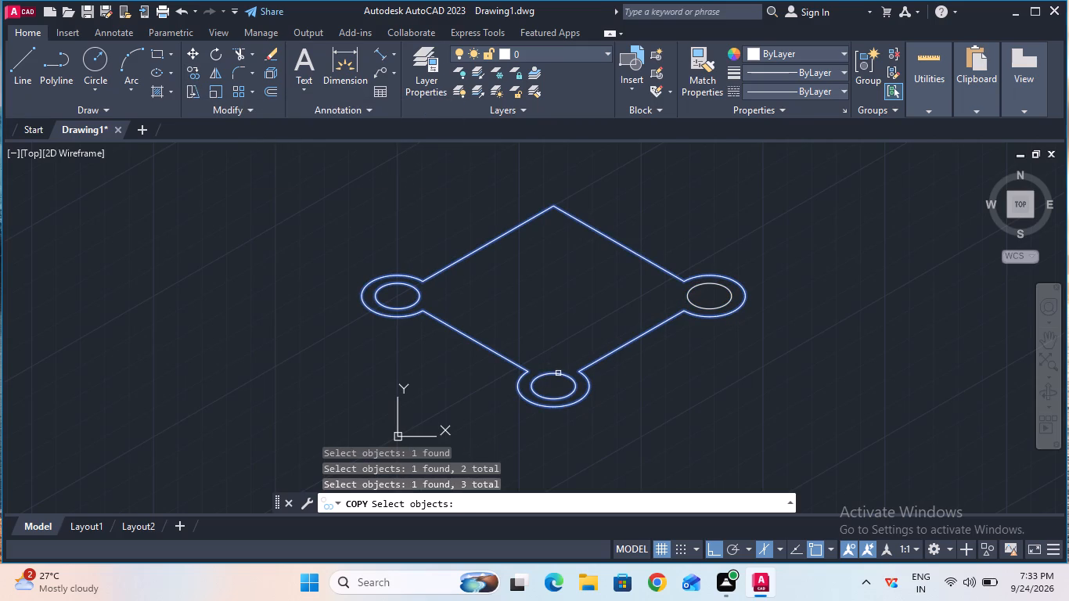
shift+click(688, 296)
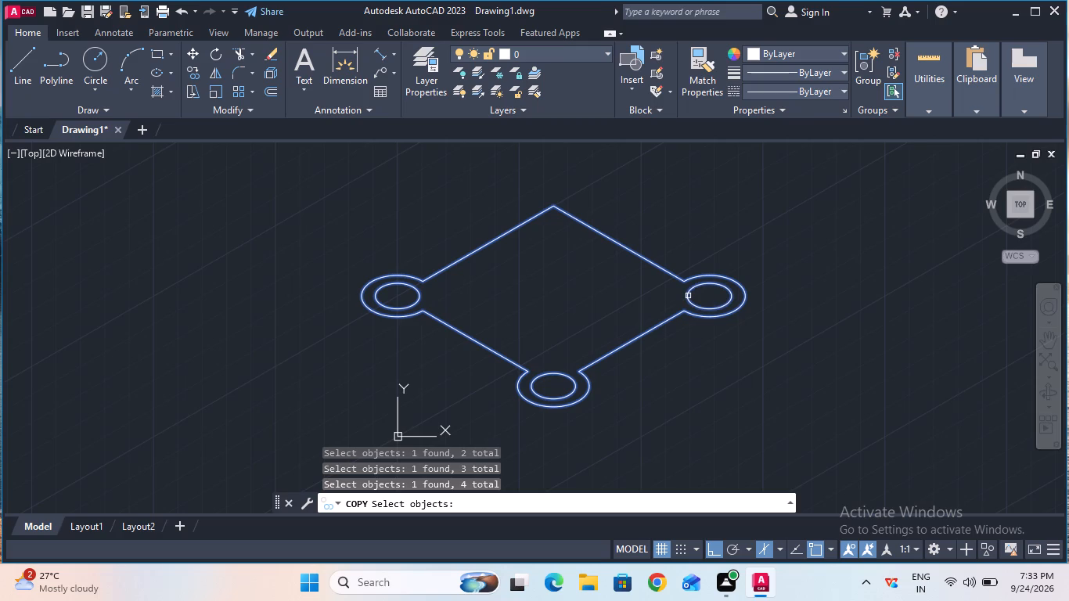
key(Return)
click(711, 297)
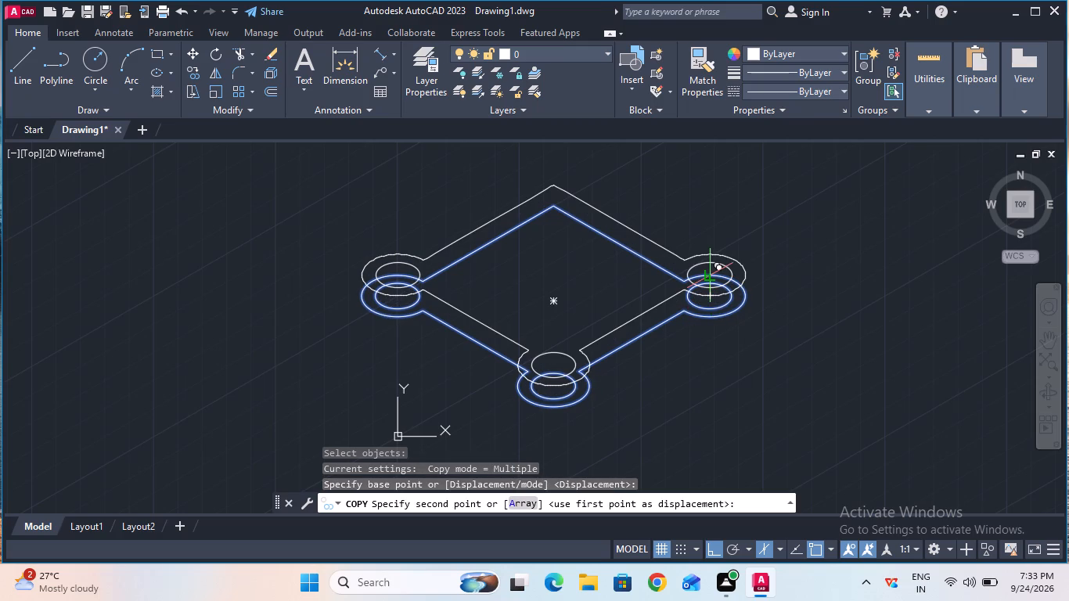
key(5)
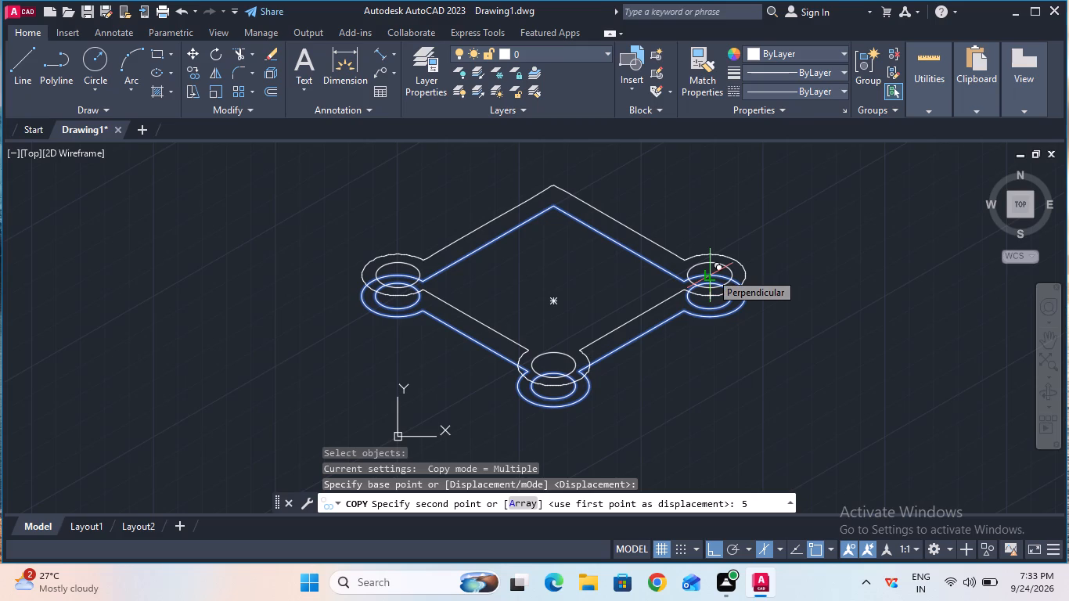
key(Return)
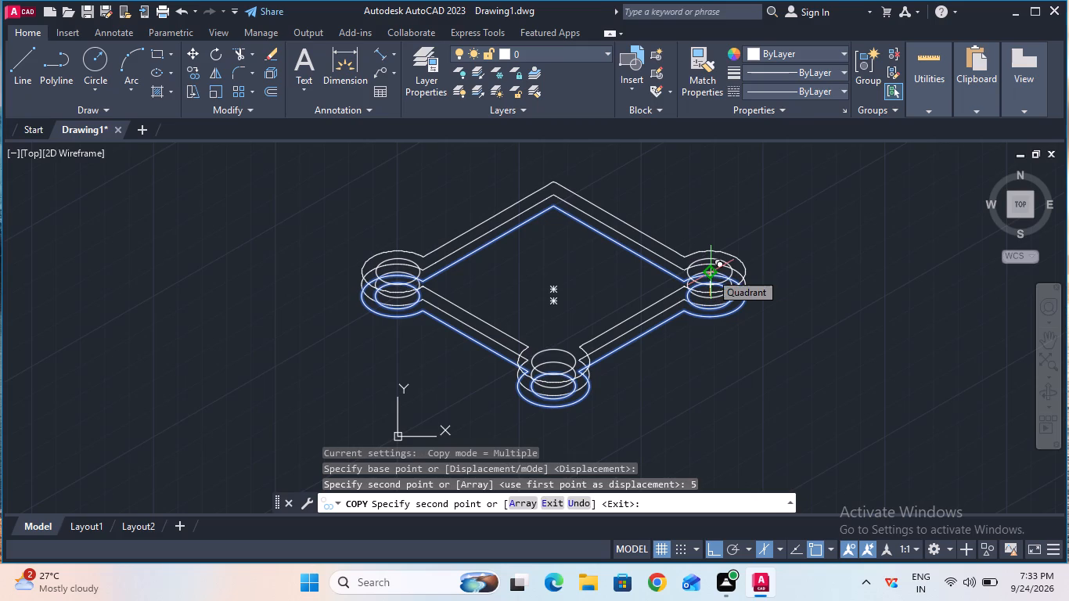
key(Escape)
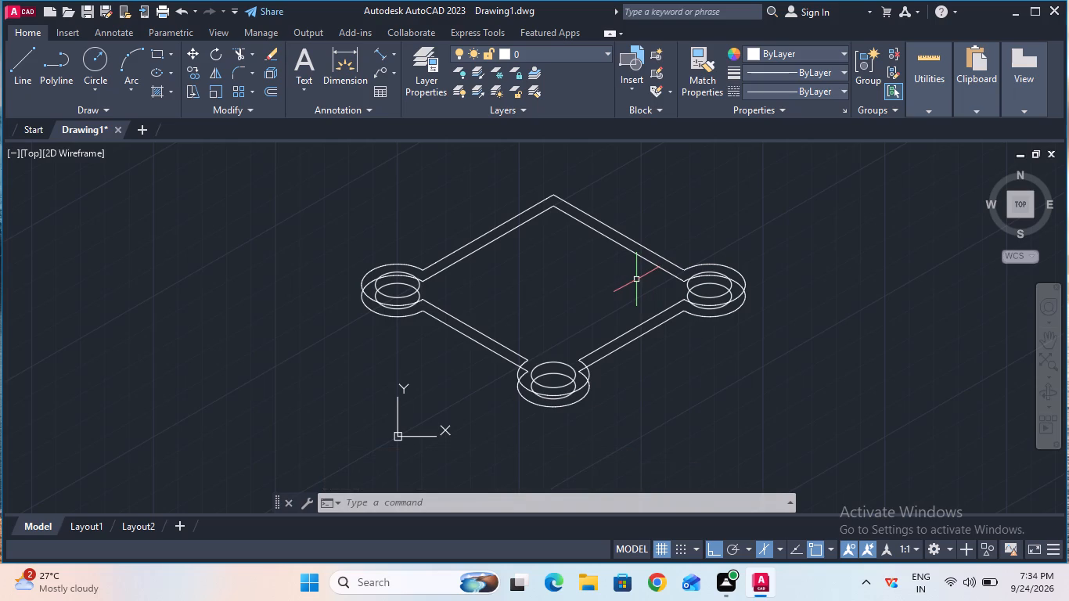
Erase the upper copied outline and its three upper inner isocircles at the left, lowest and right corners.
click(262, 56)
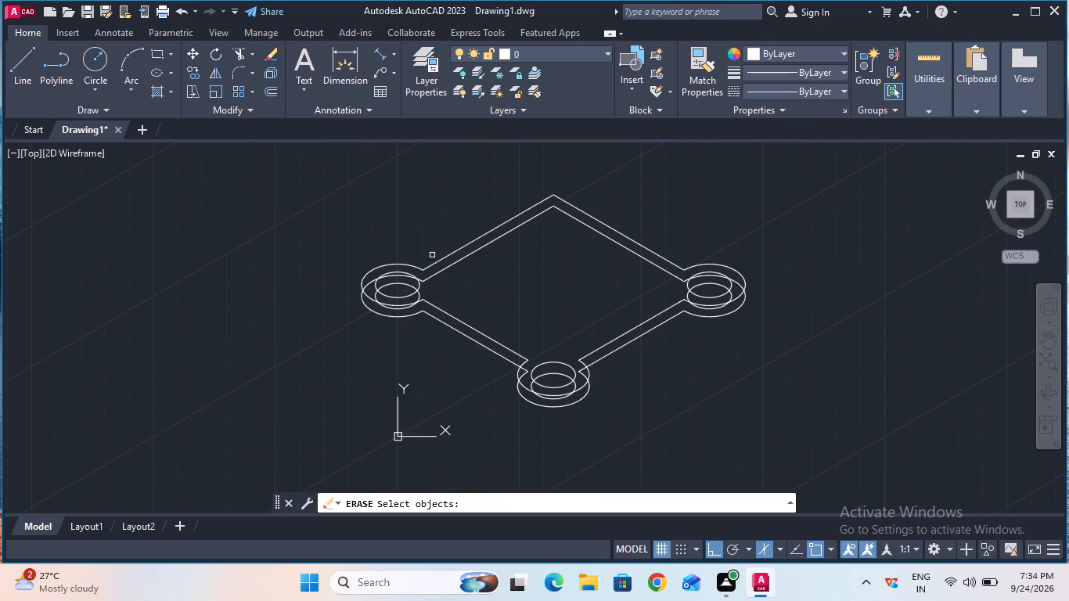
click(437, 262)
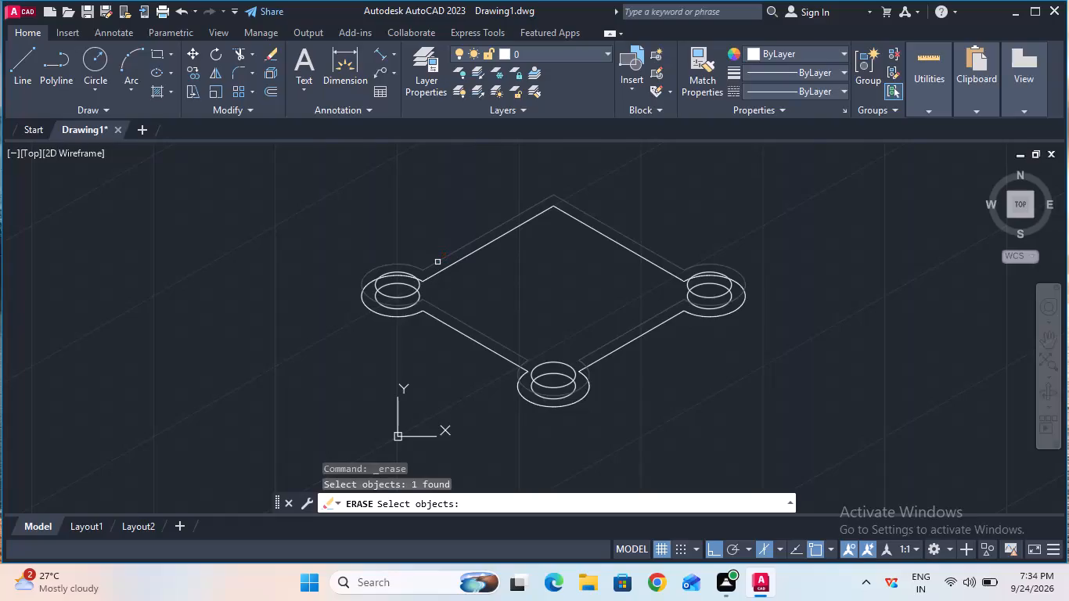
key(Return)
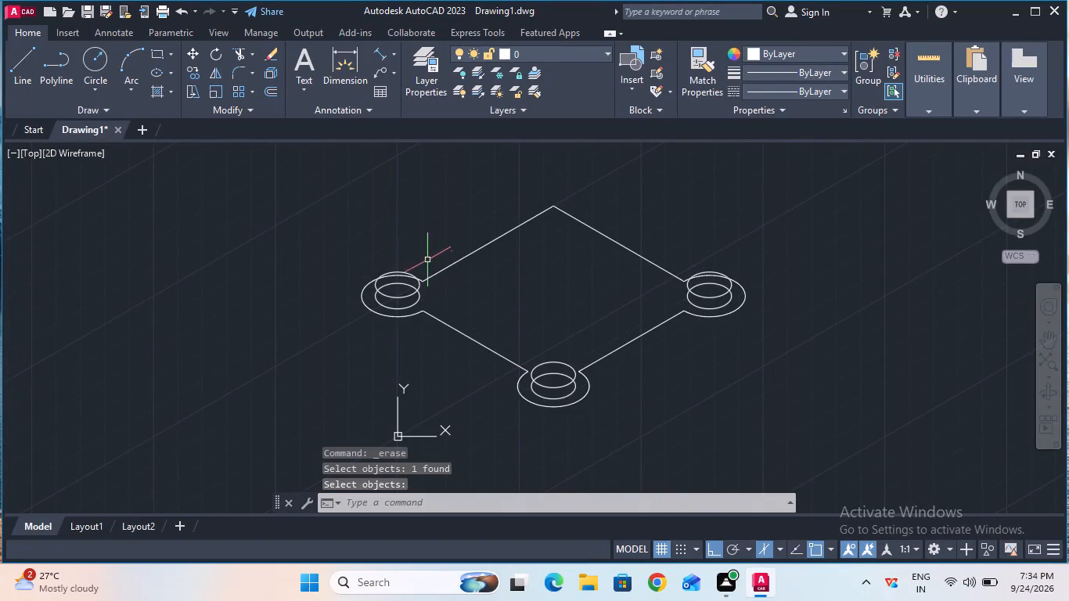
click(269, 58)
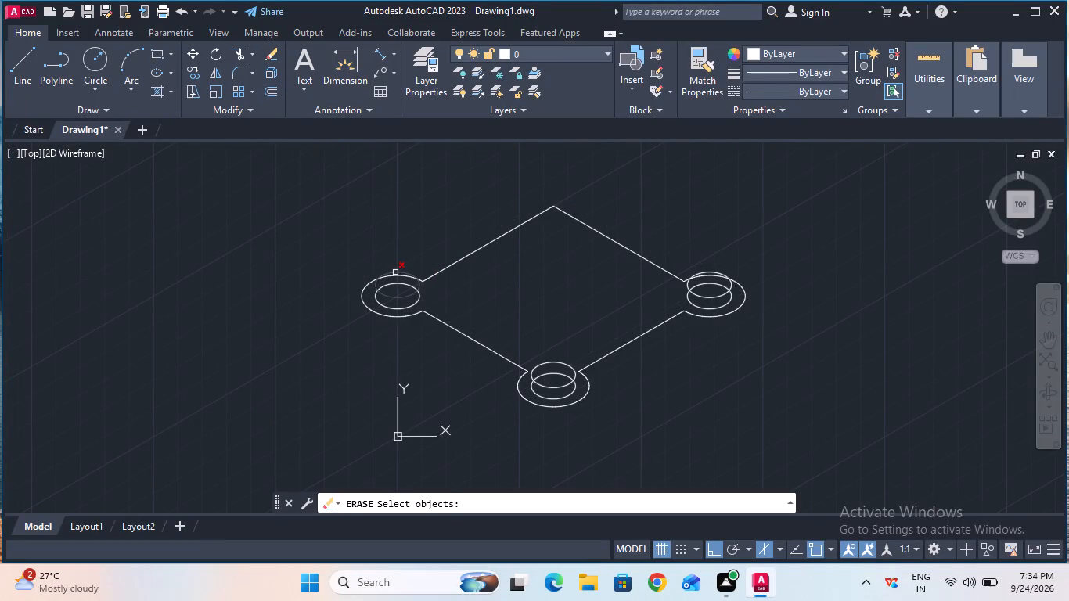
click(395, 272)
key(Return)
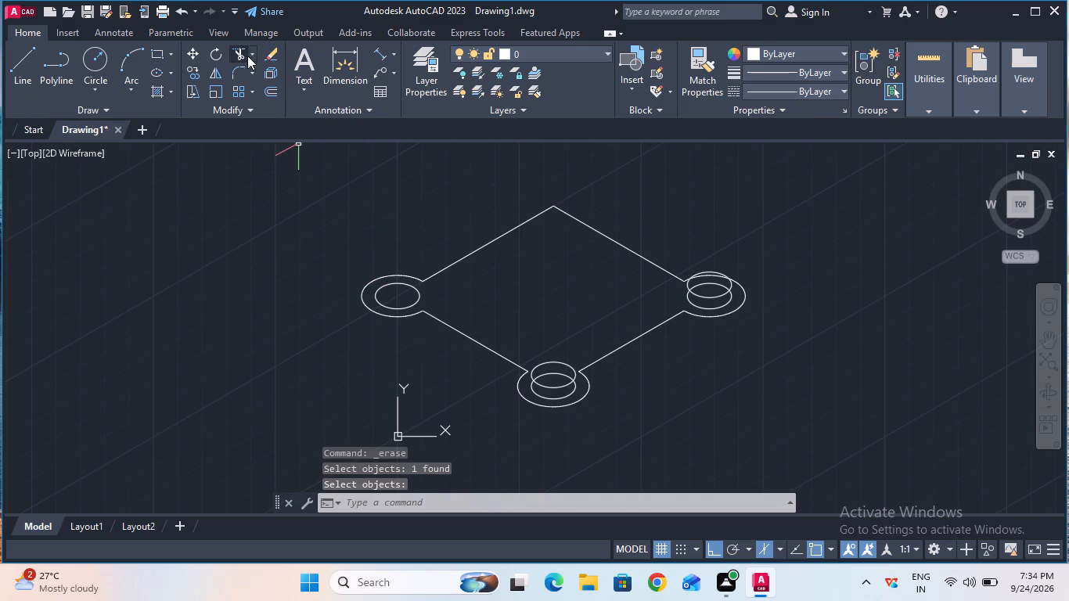
click(268, 58)
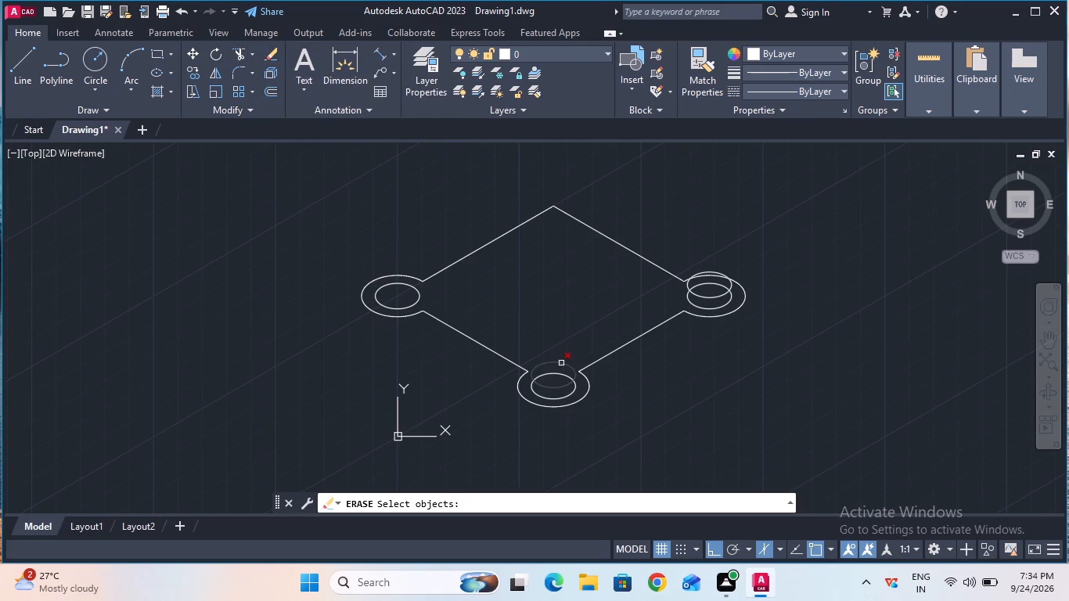
click(561, 363)
key(Return)
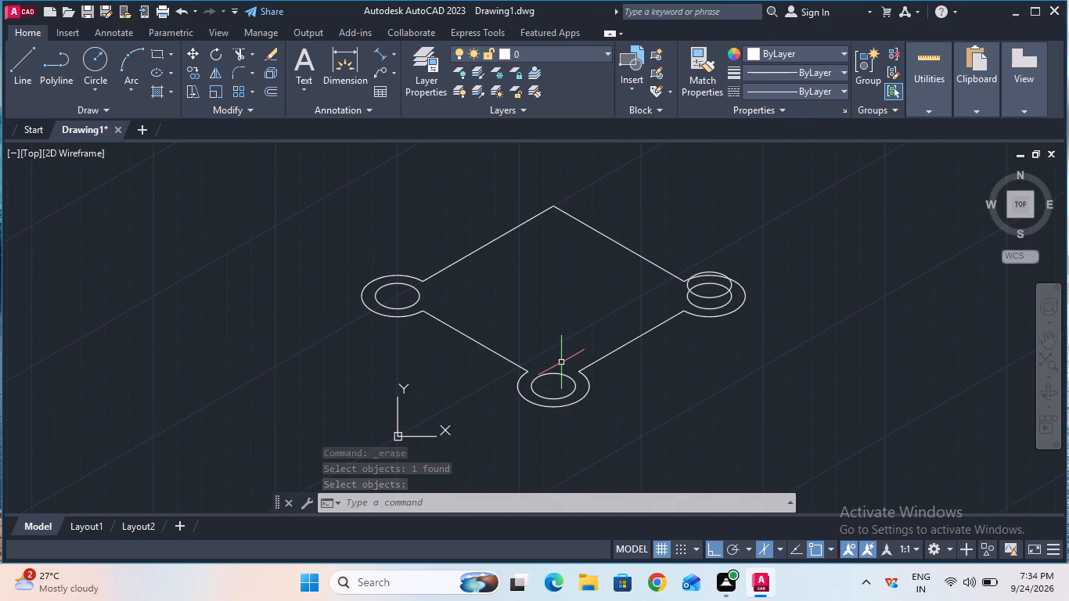
click(270, 58)
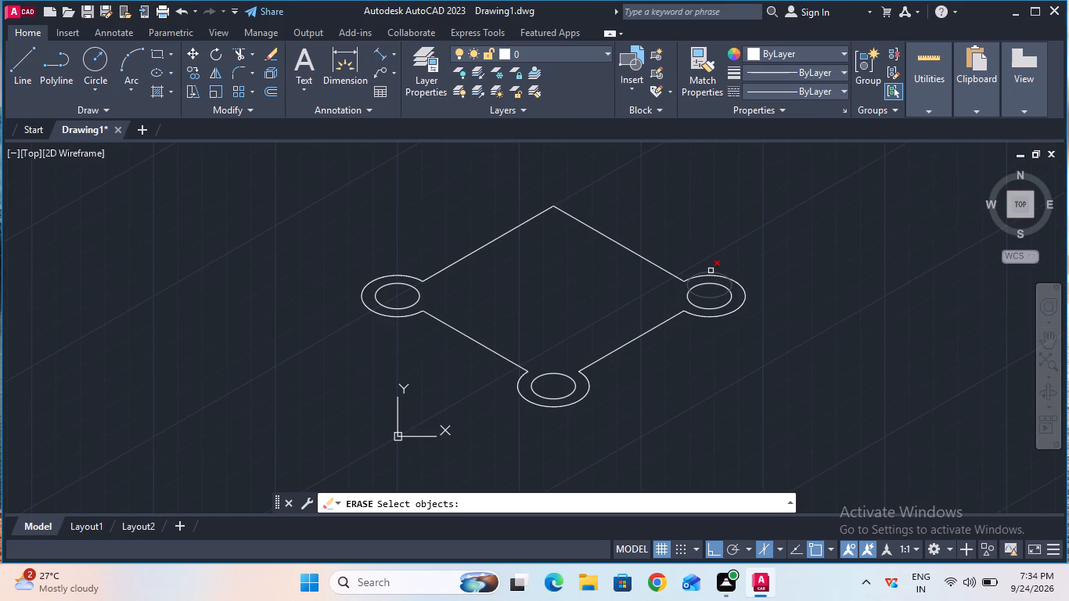
click(711, 270)
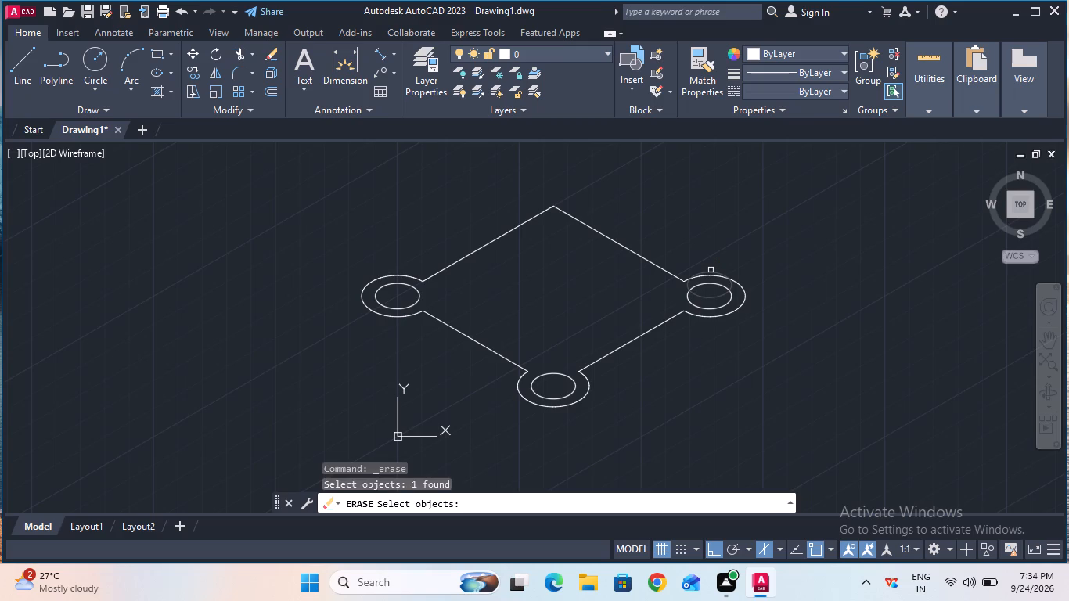
key(Return)
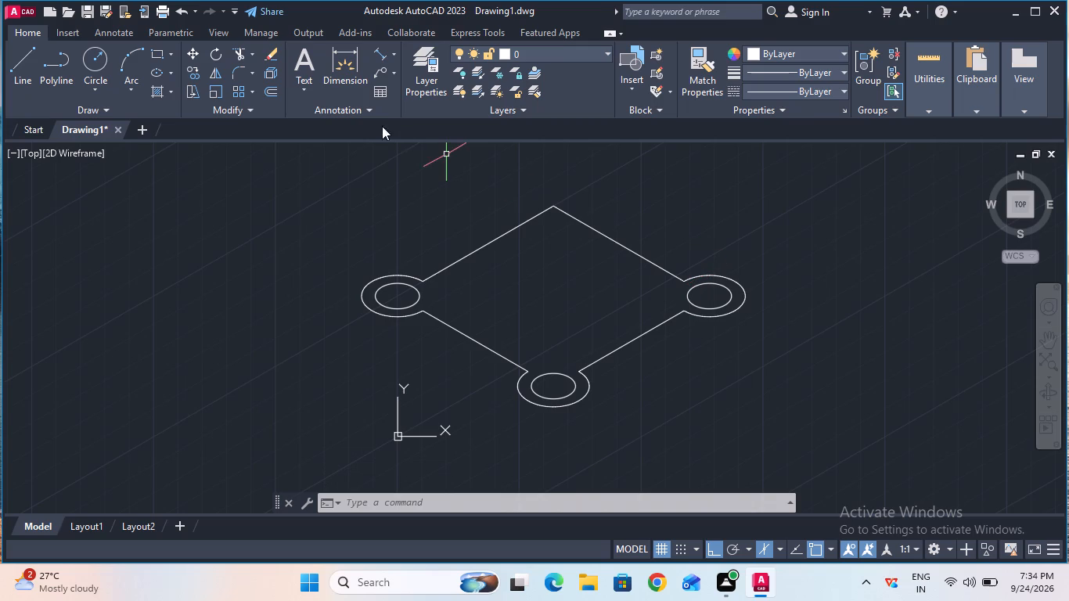
Copy the remaining outline and its three inner isocircles 8 mm straight up, using the outline's centre as base point.
click(197, 74)
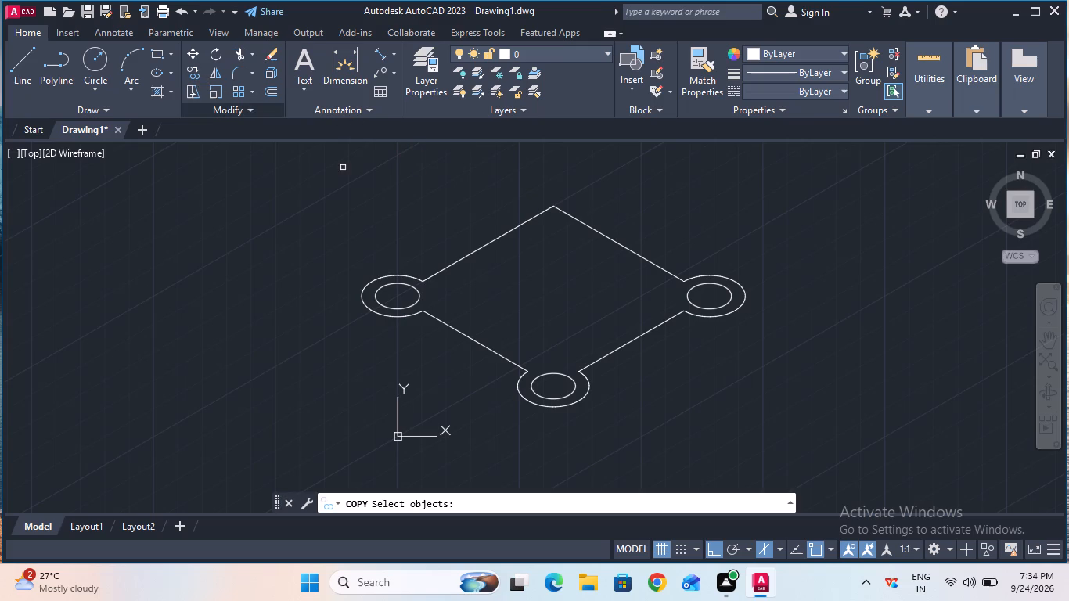
click(449, 264)
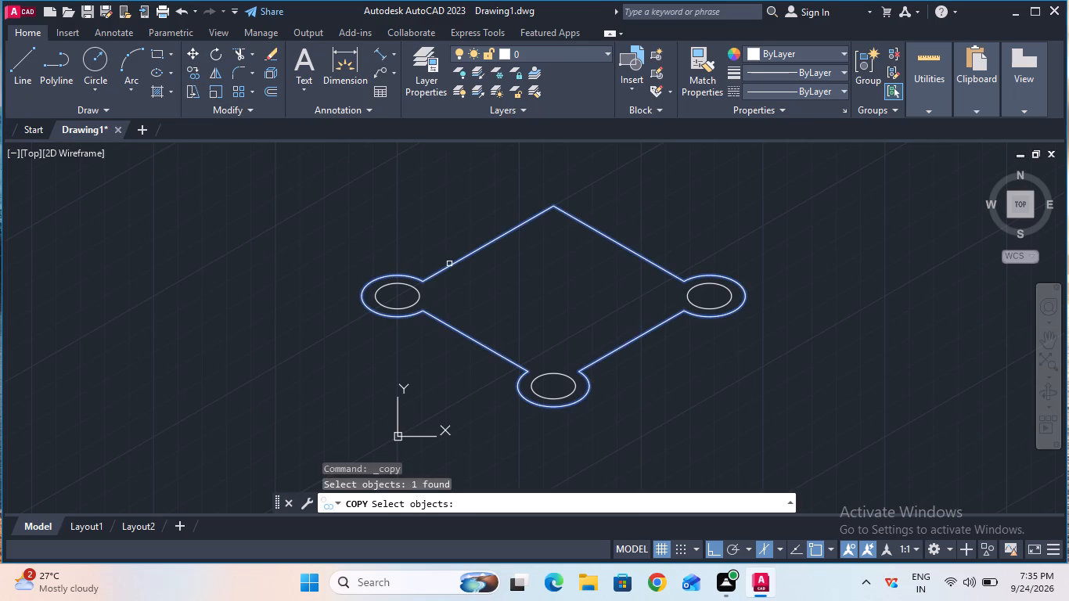
shift+click(418, 296)
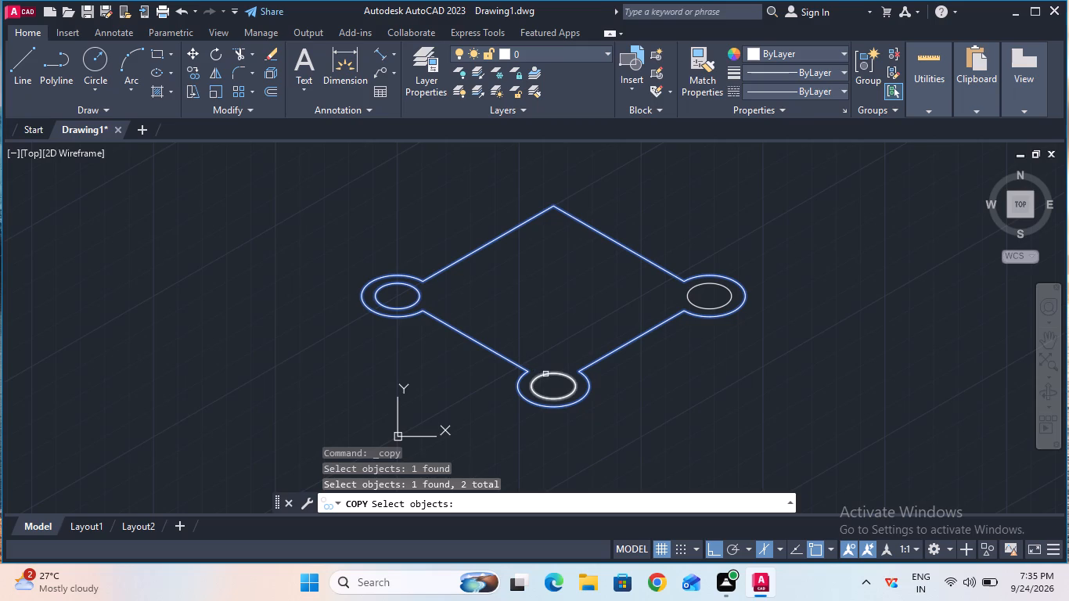
shift+click(547, 374)
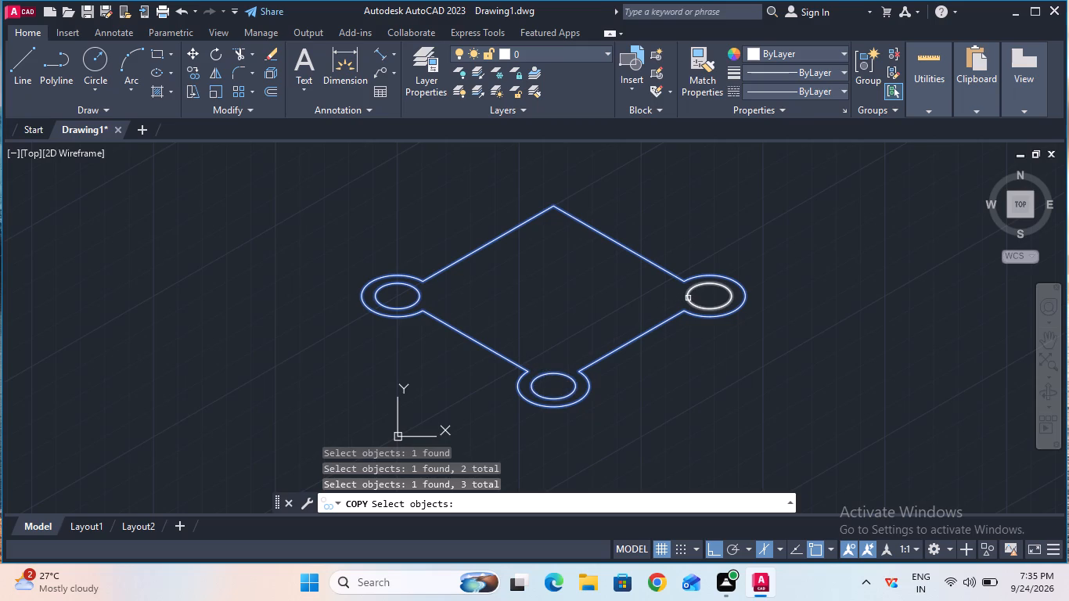
shift+click(689, 298)
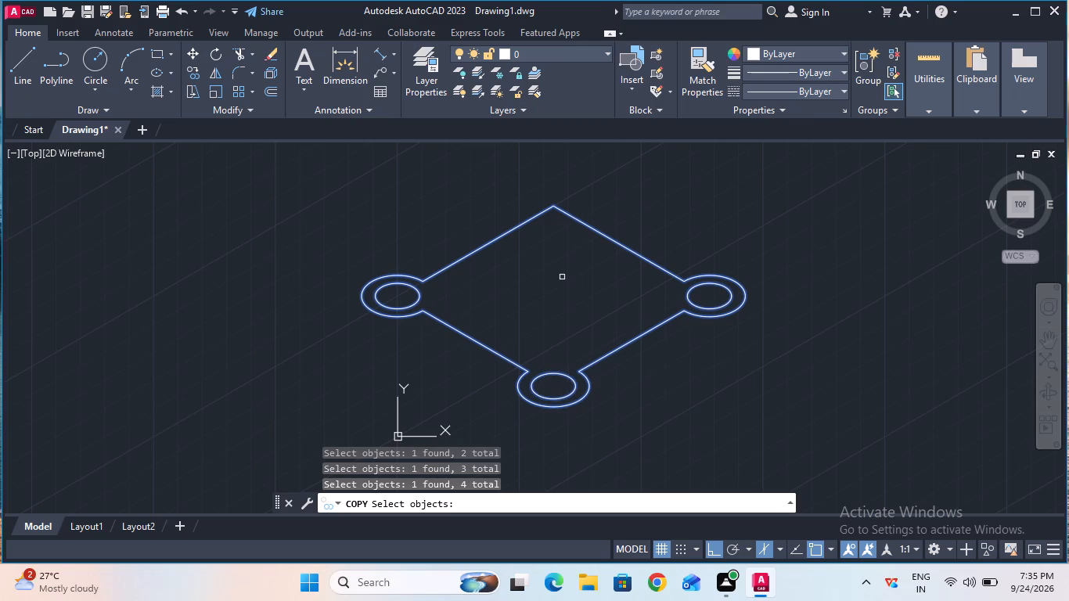
key(Return)
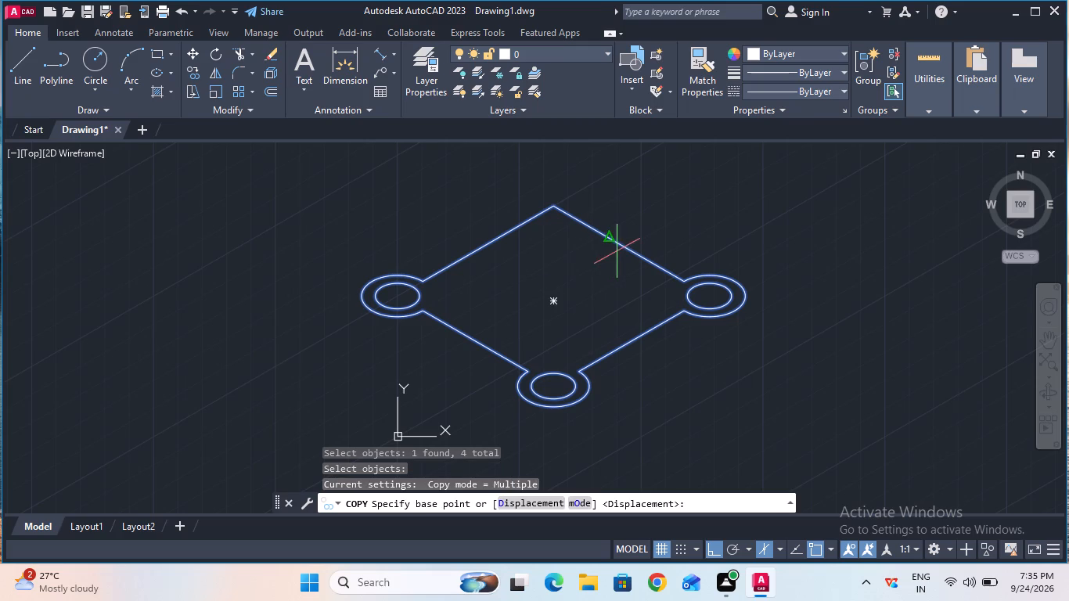
click(550, 300)
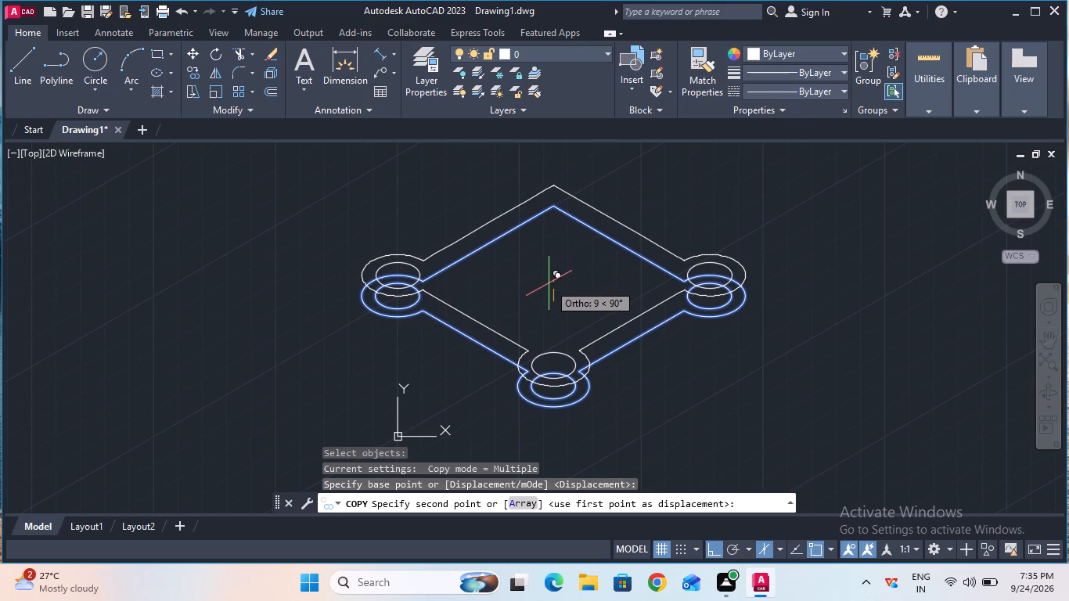
key(8)
key(Return)
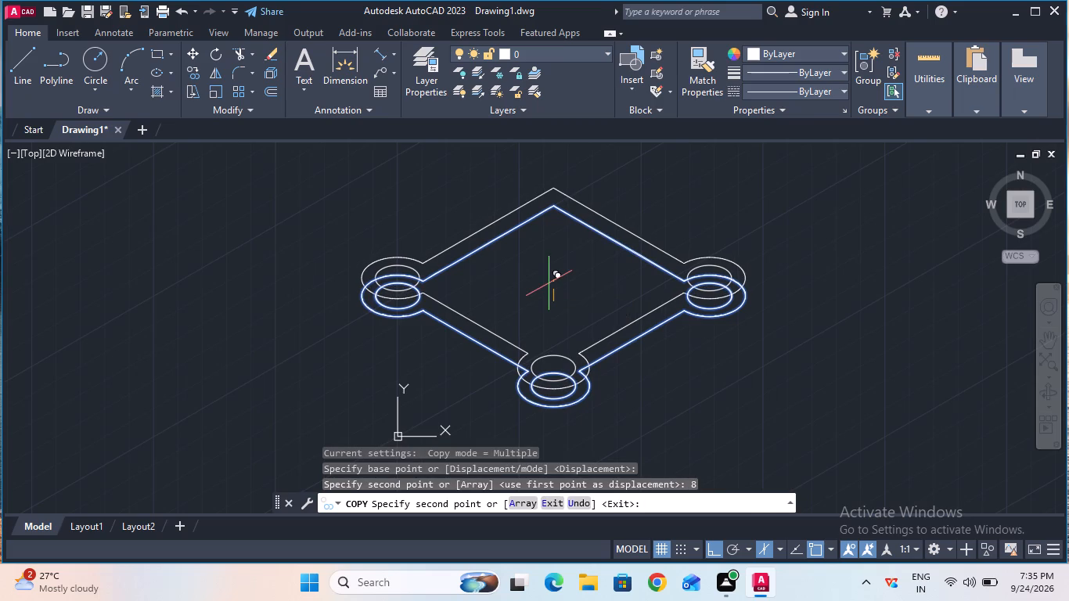
key(Escape)
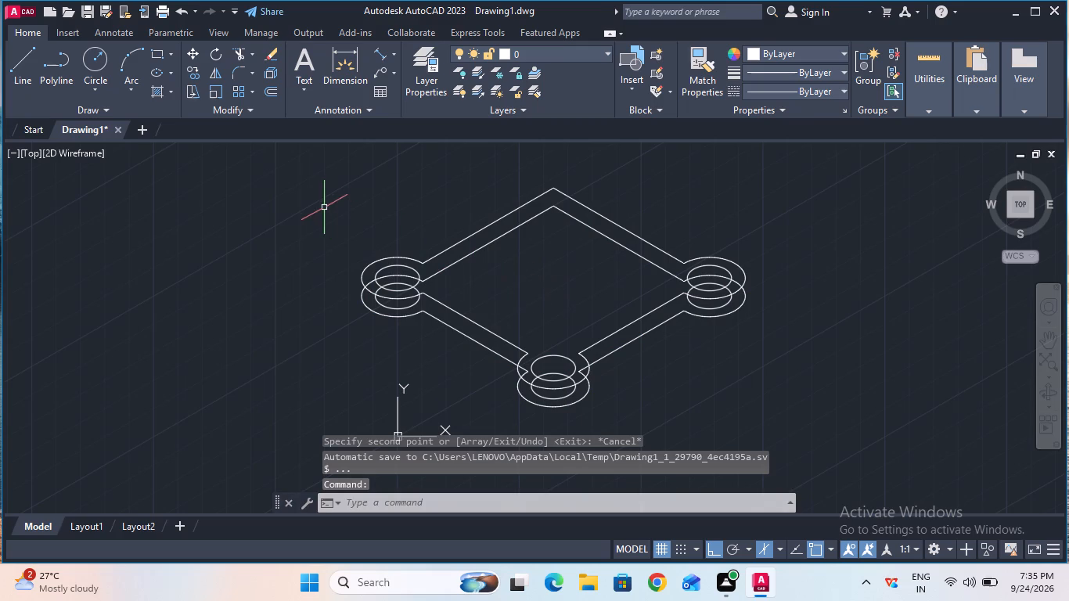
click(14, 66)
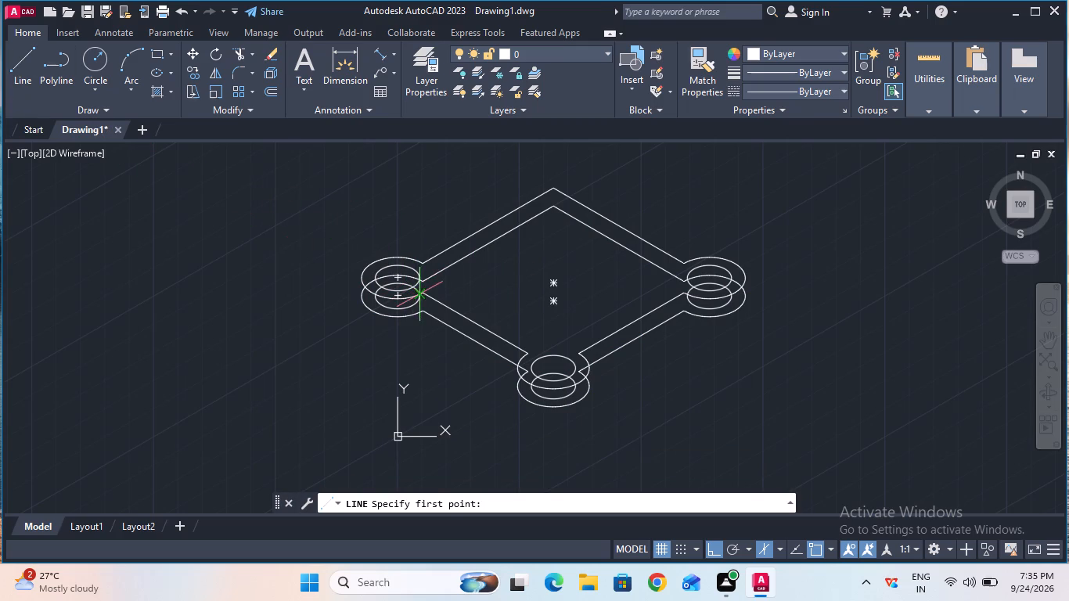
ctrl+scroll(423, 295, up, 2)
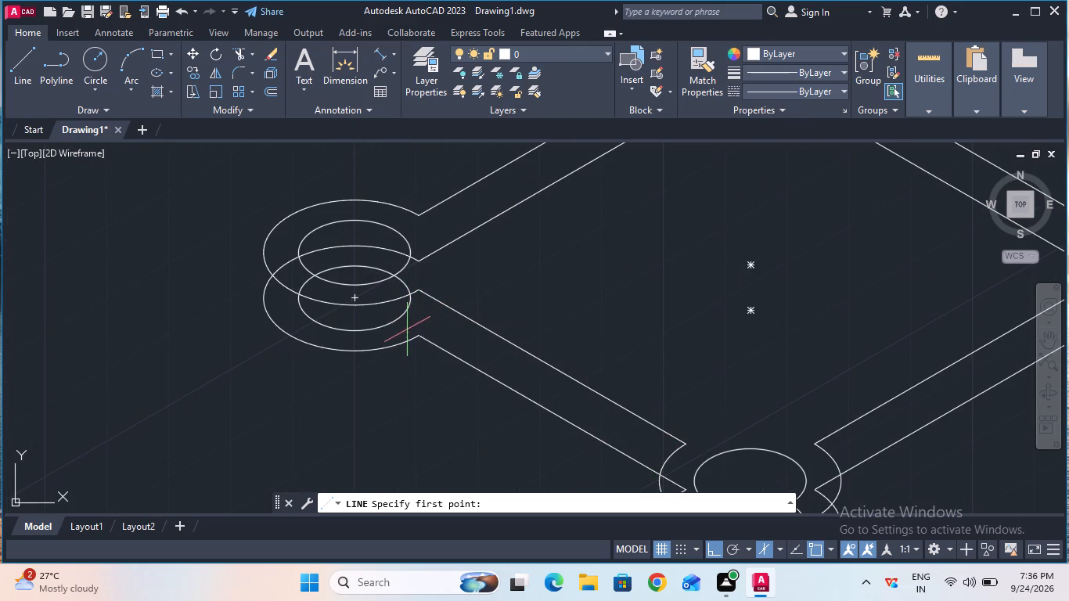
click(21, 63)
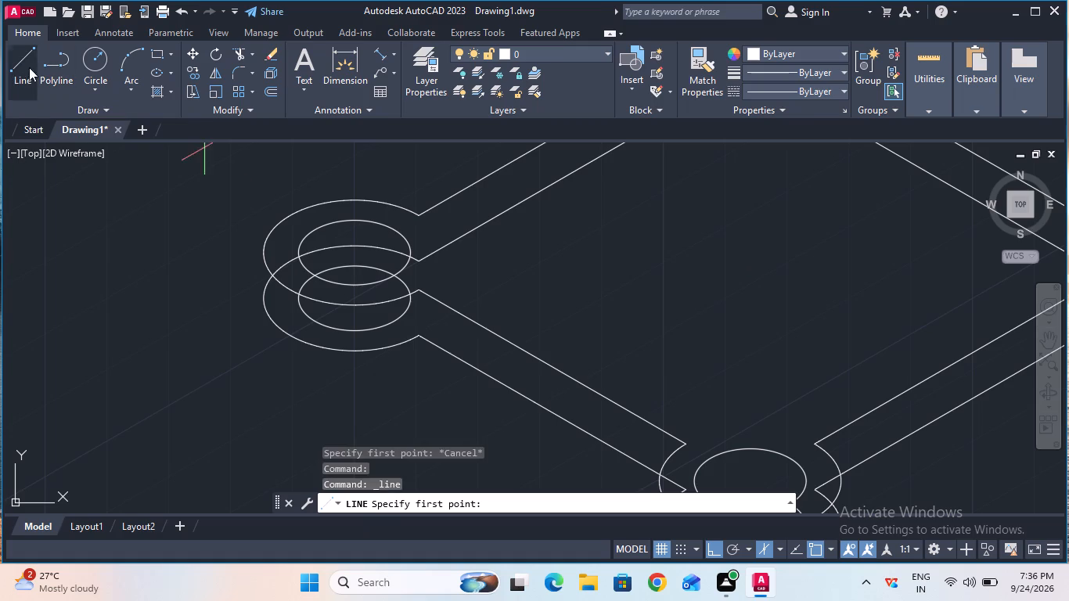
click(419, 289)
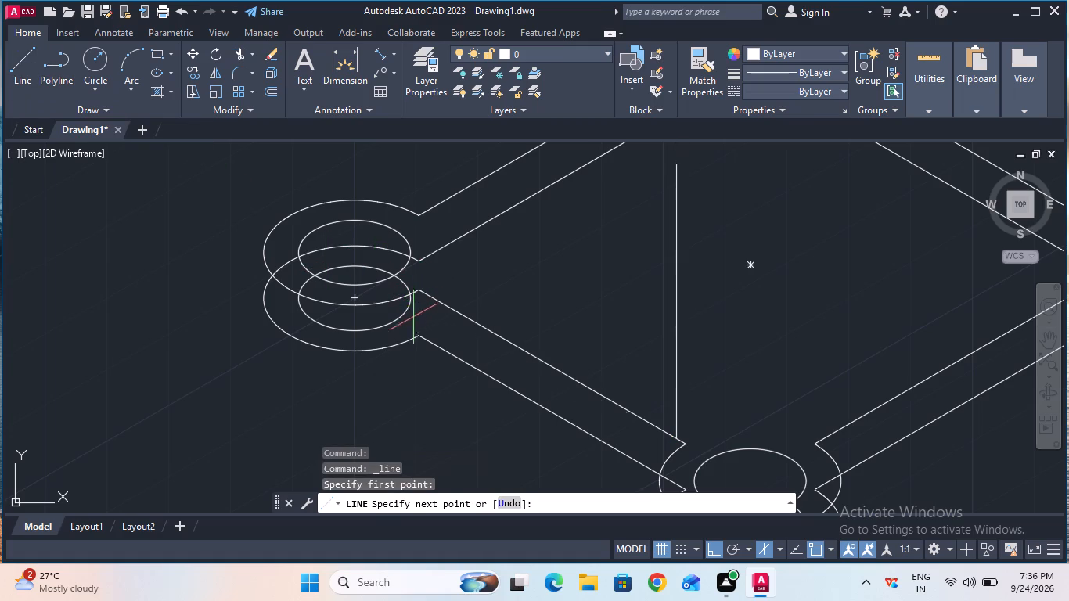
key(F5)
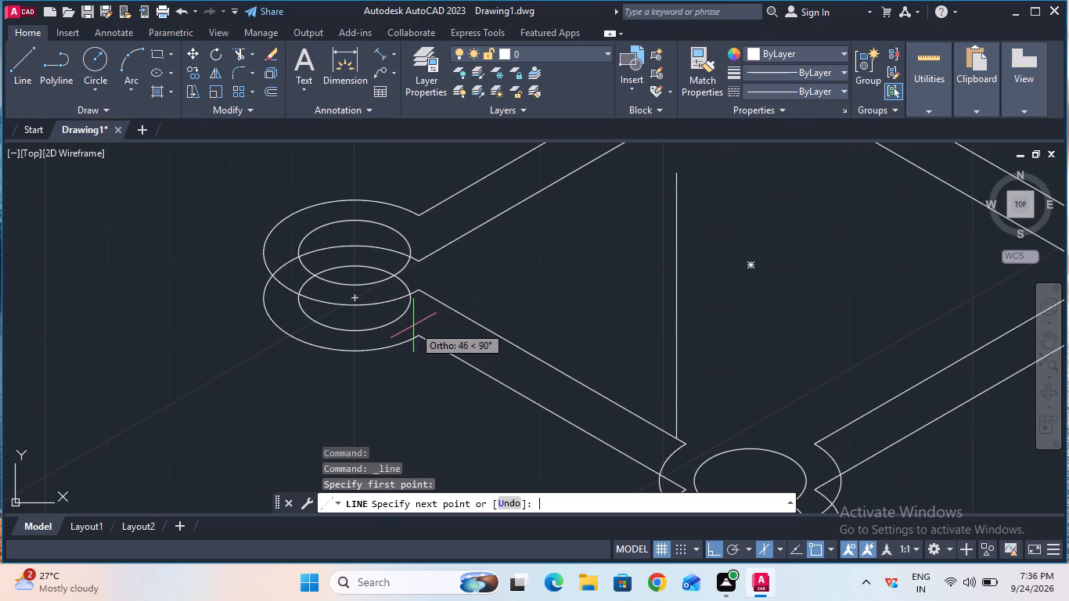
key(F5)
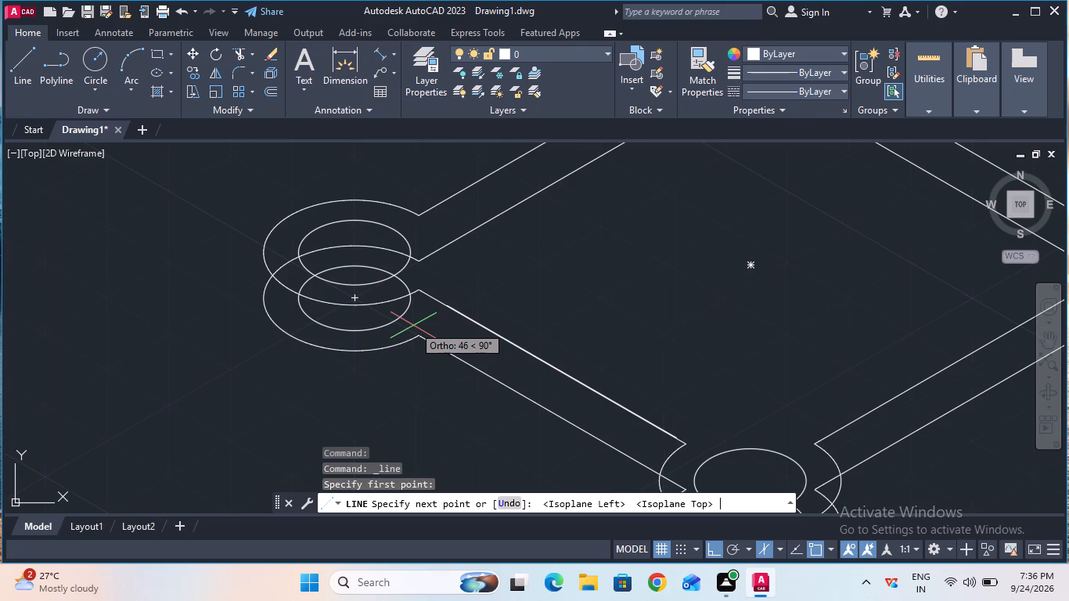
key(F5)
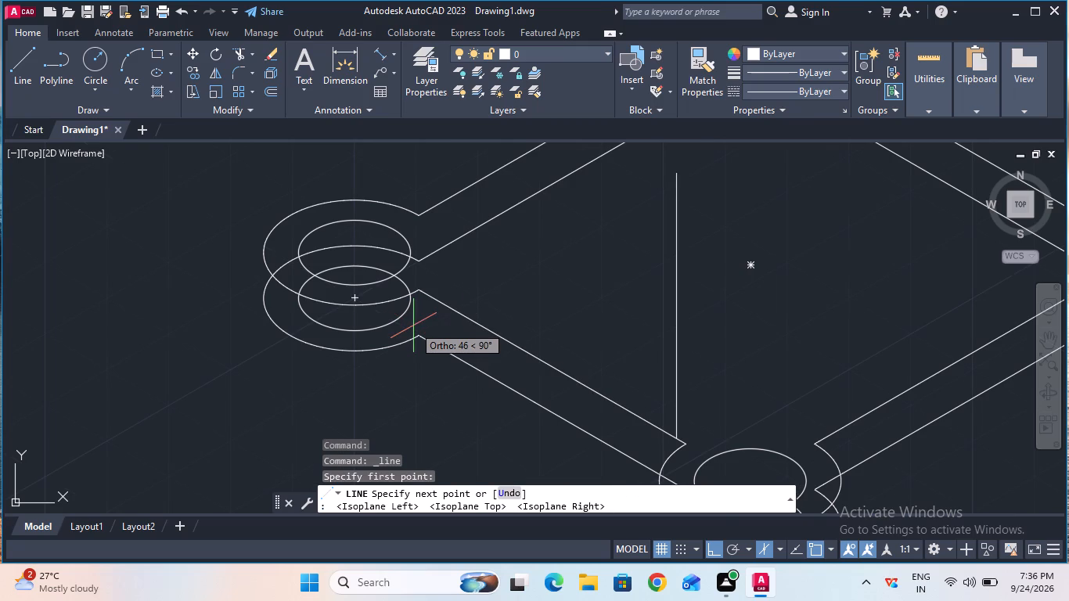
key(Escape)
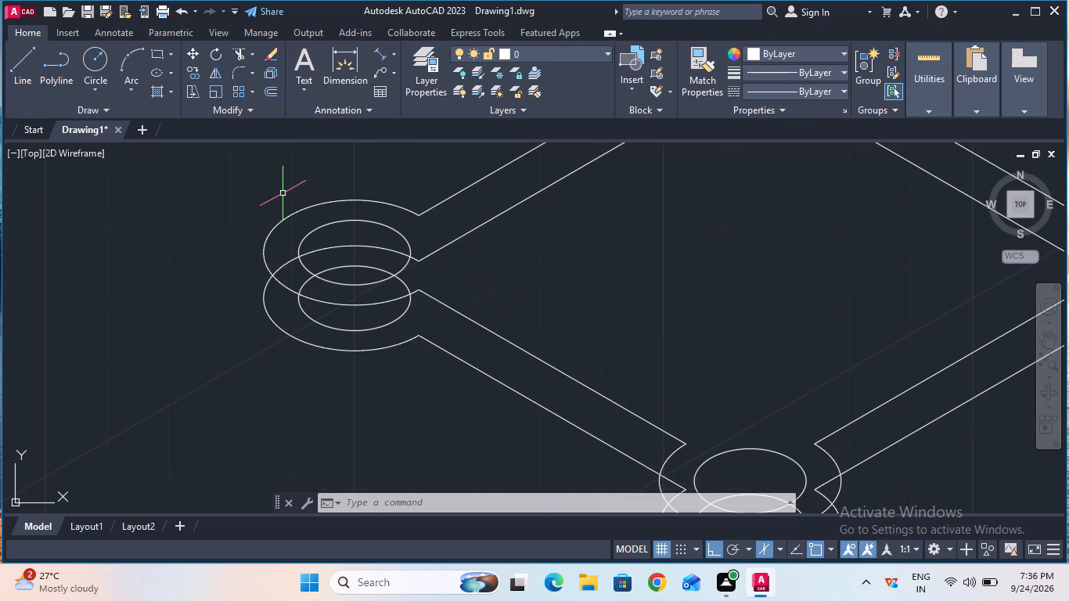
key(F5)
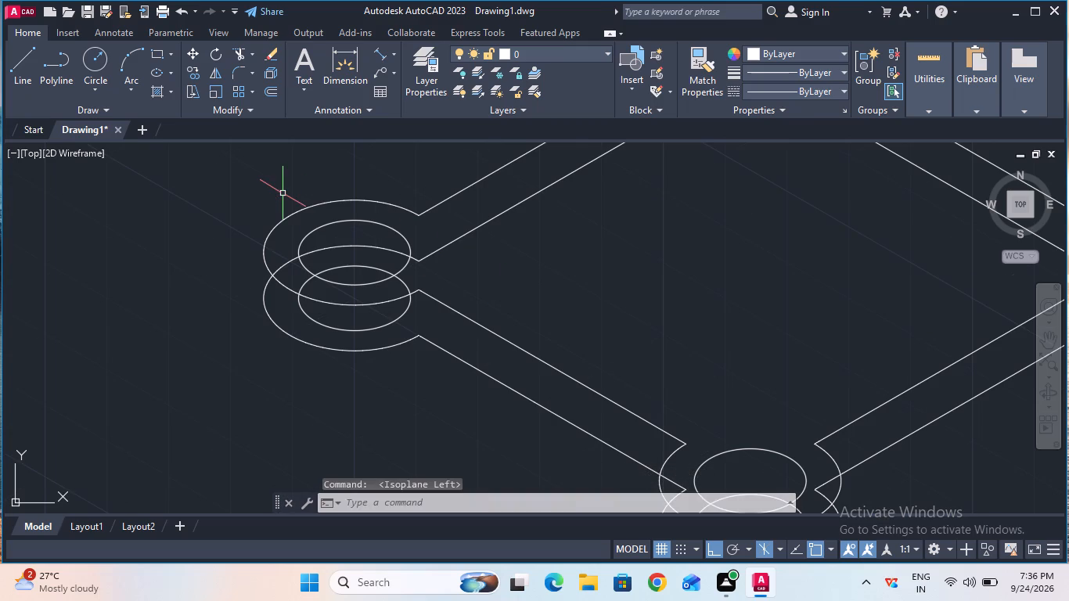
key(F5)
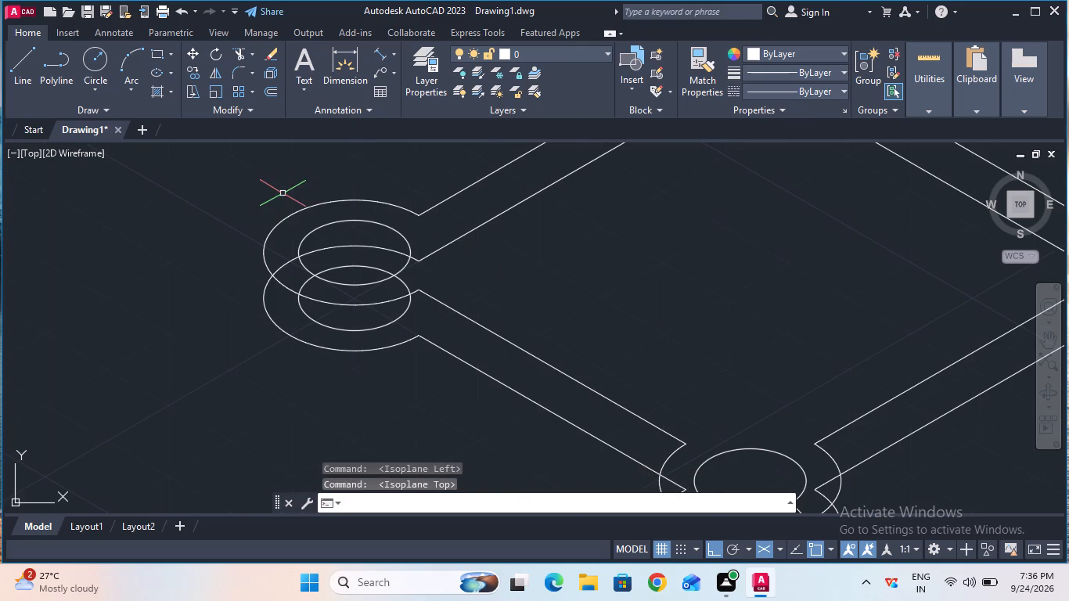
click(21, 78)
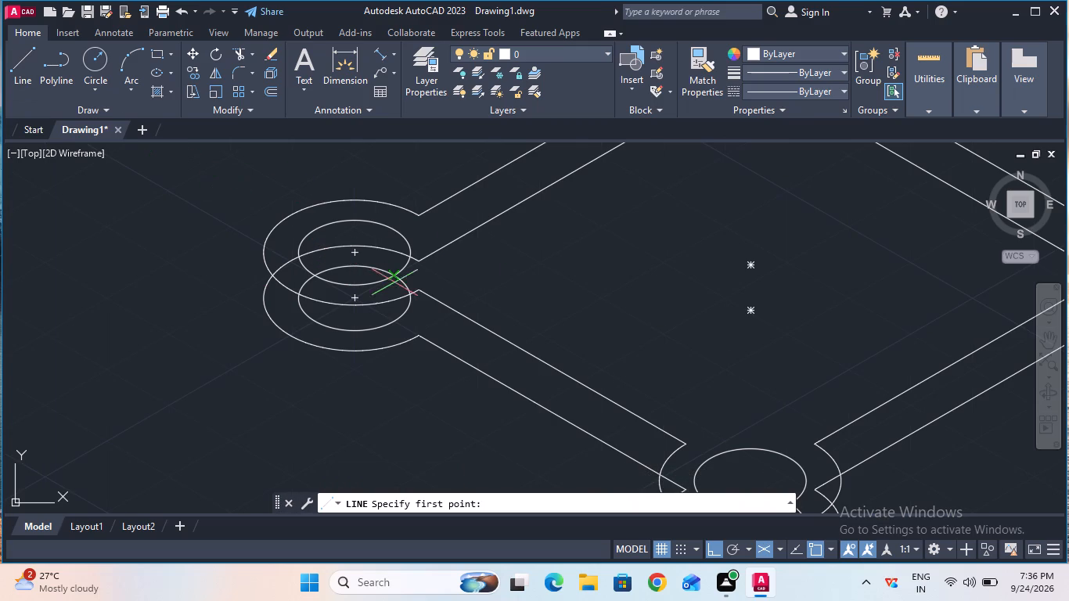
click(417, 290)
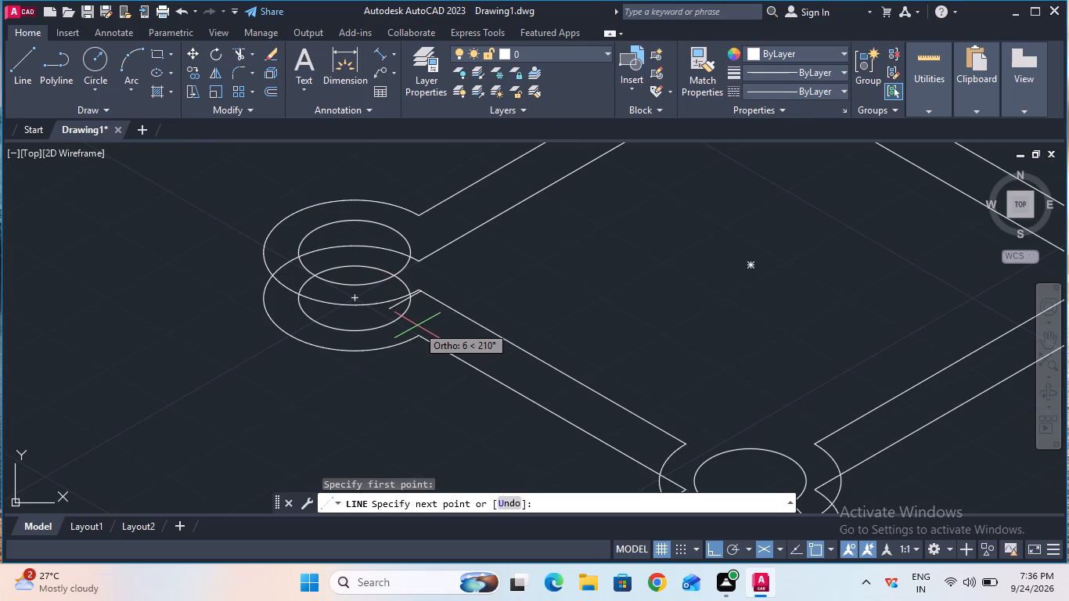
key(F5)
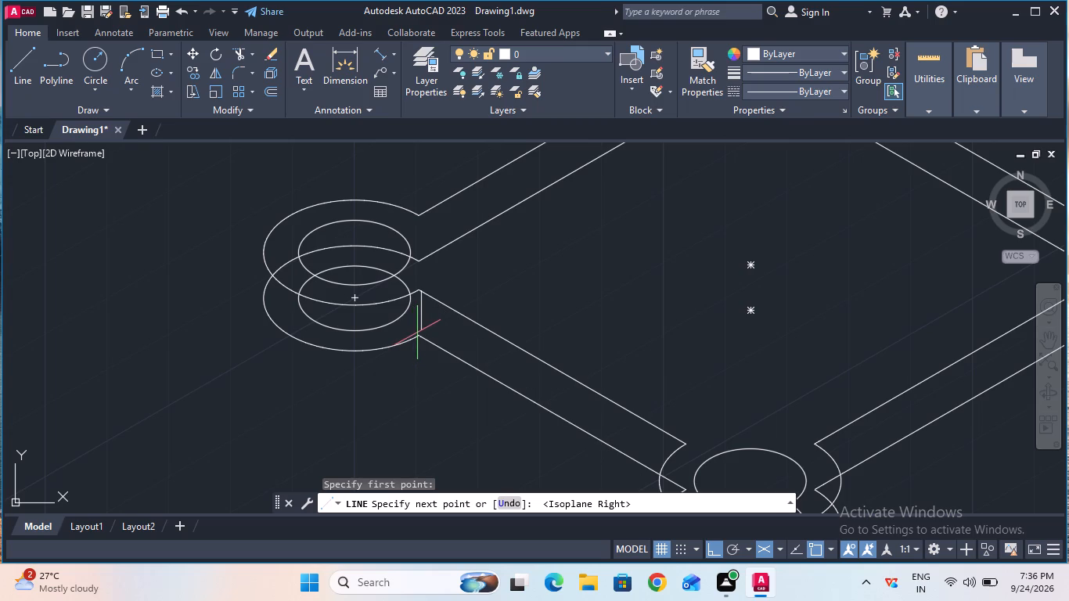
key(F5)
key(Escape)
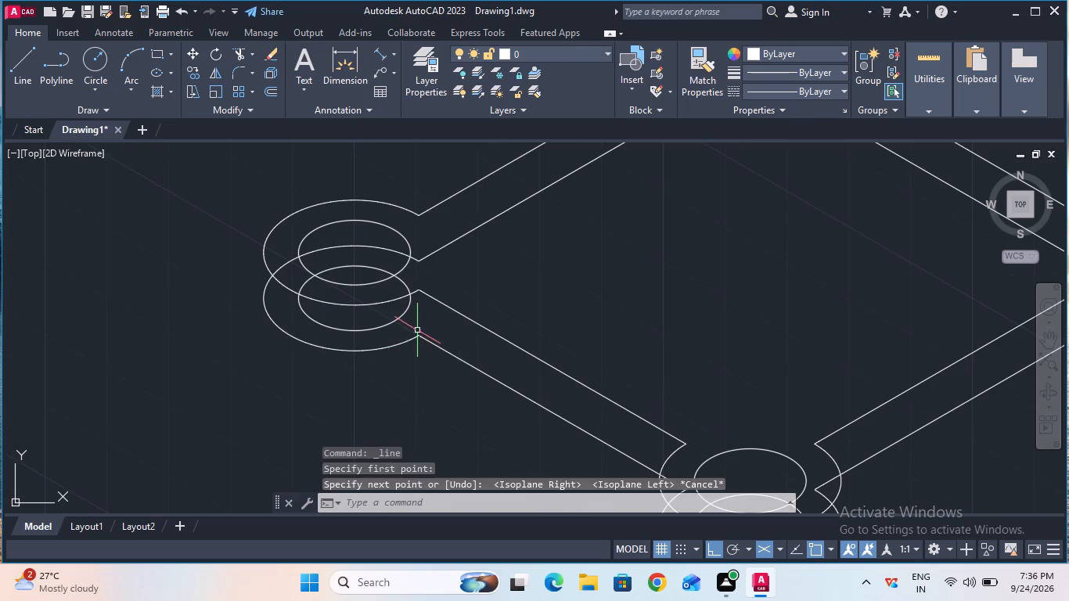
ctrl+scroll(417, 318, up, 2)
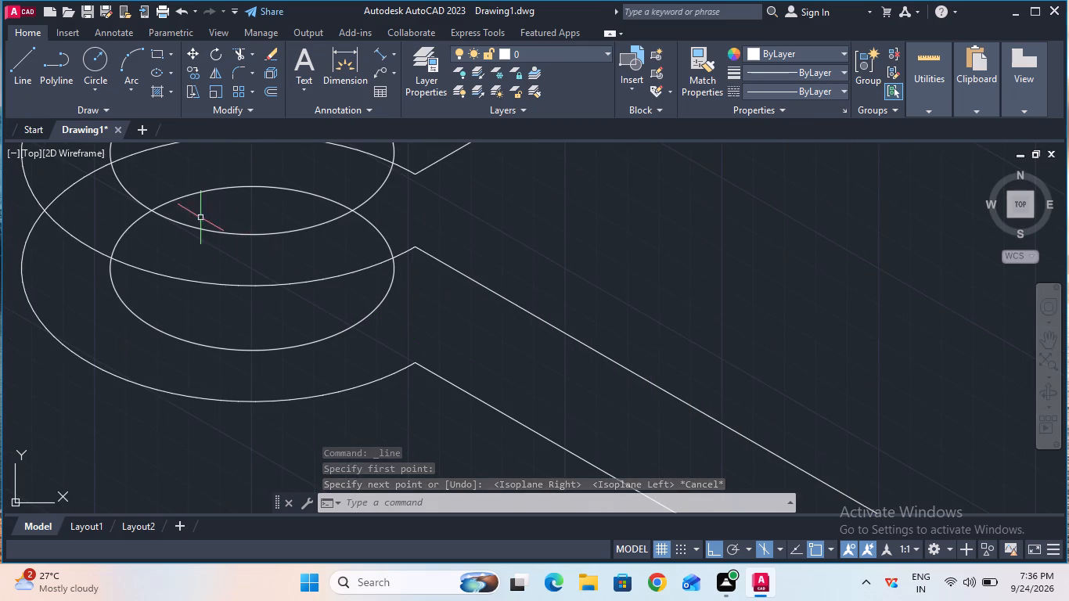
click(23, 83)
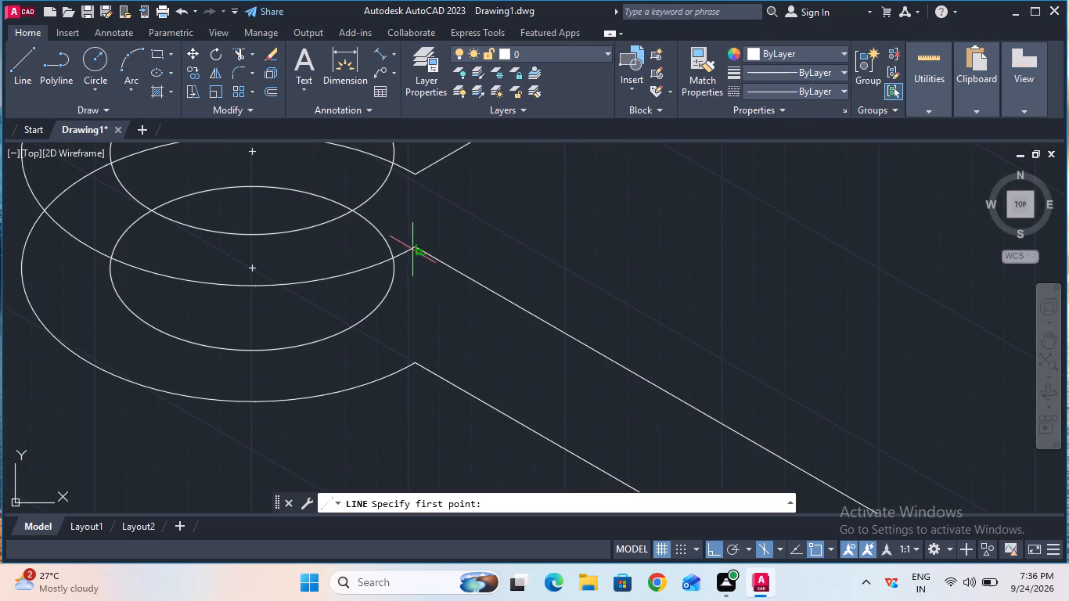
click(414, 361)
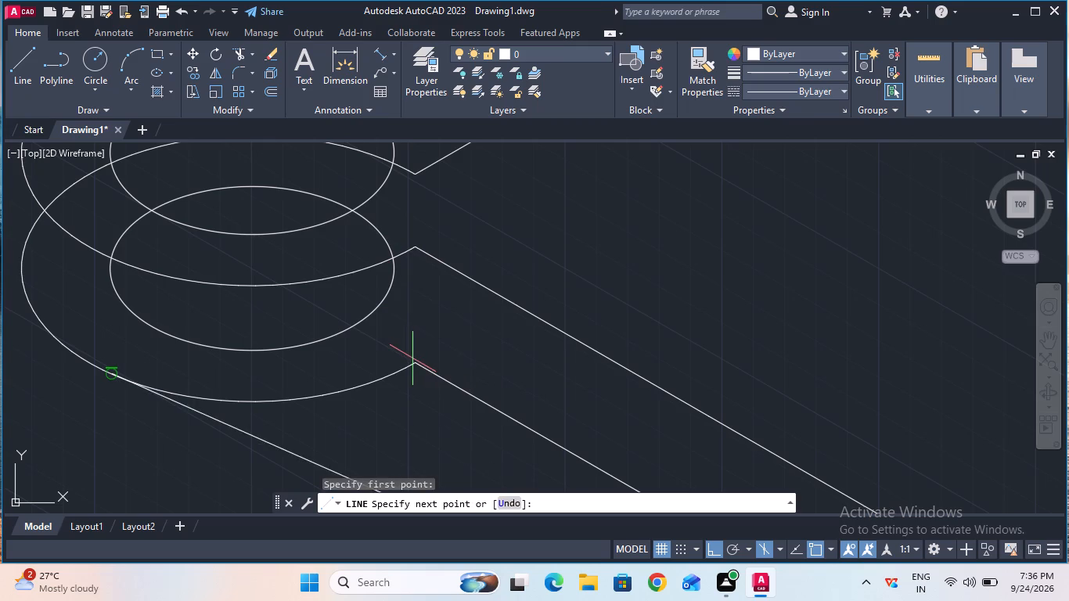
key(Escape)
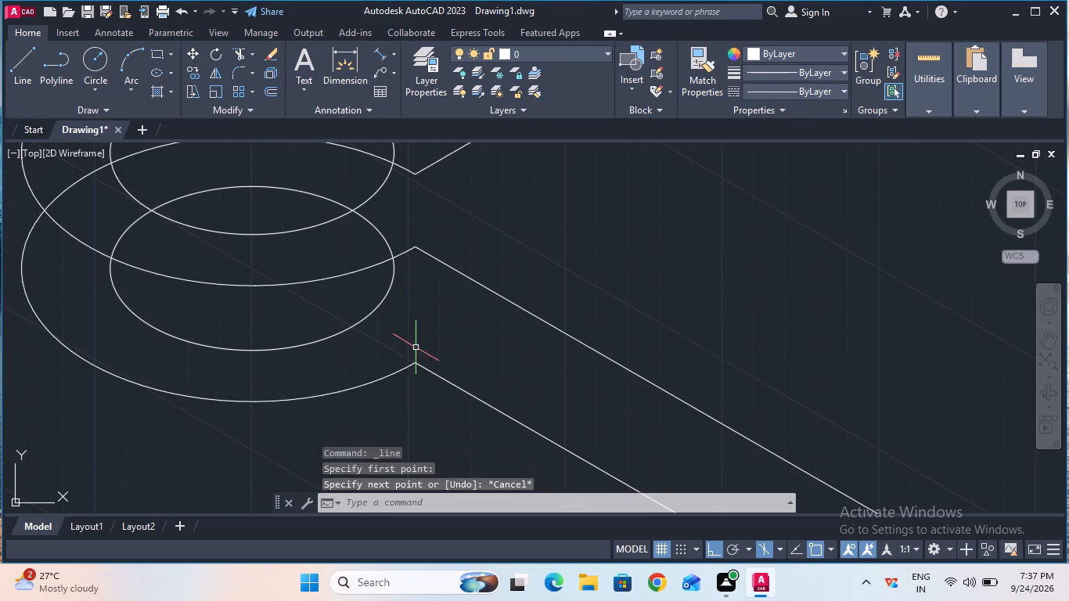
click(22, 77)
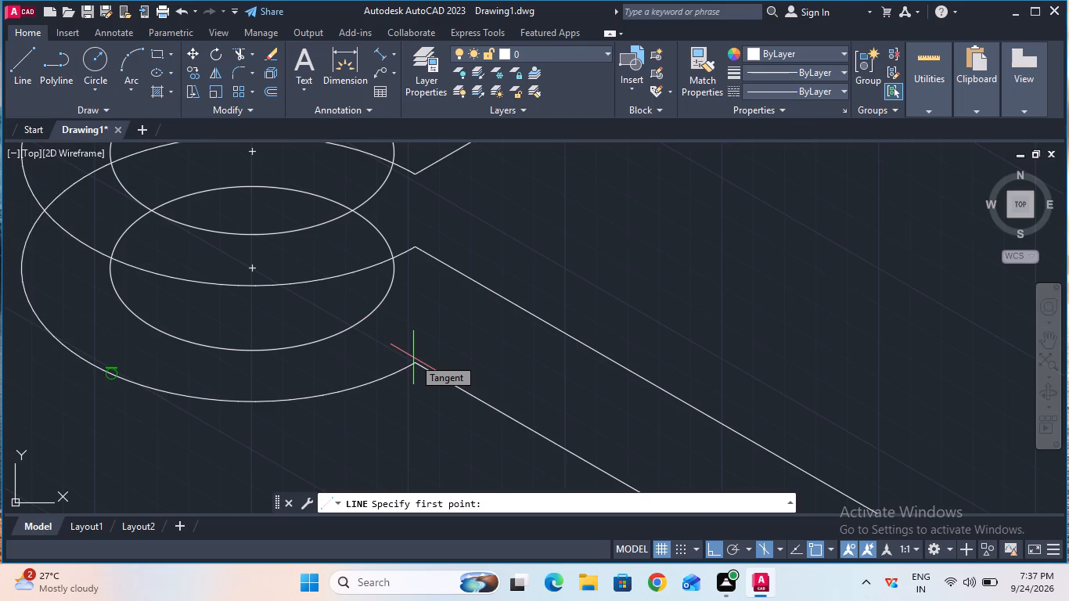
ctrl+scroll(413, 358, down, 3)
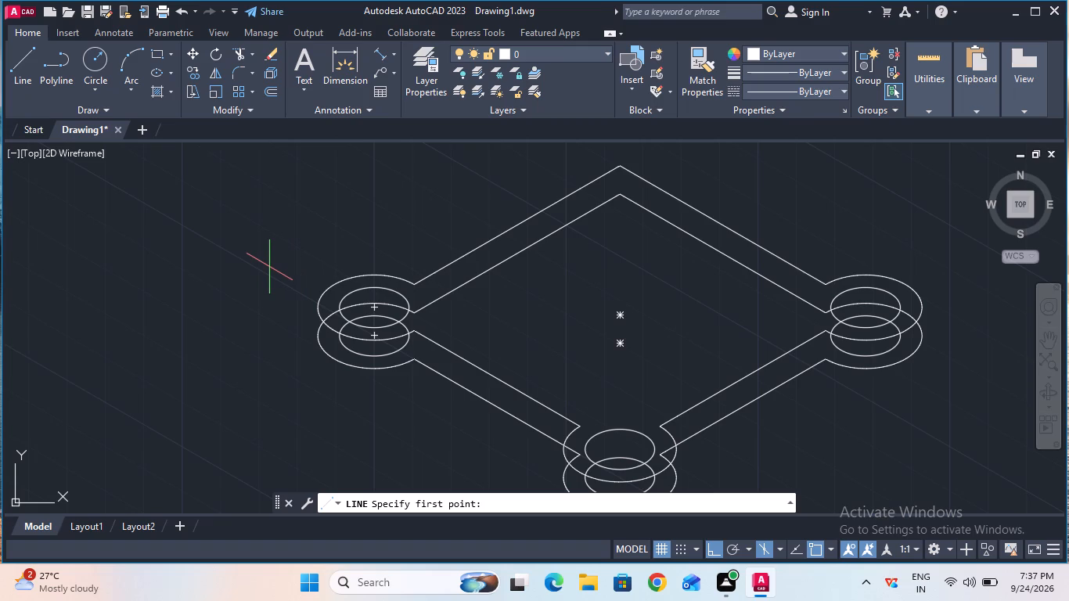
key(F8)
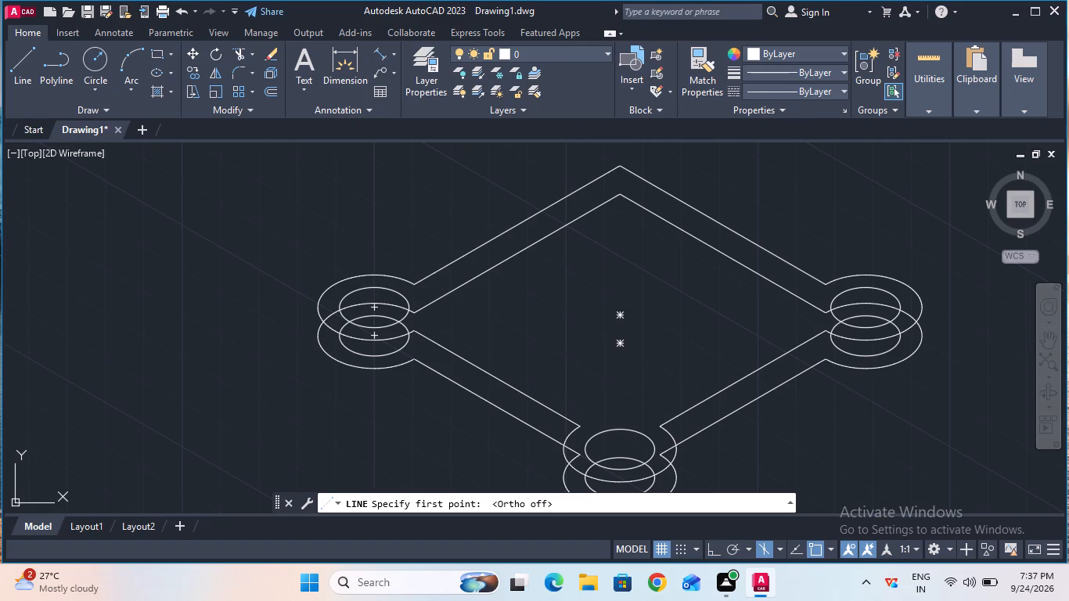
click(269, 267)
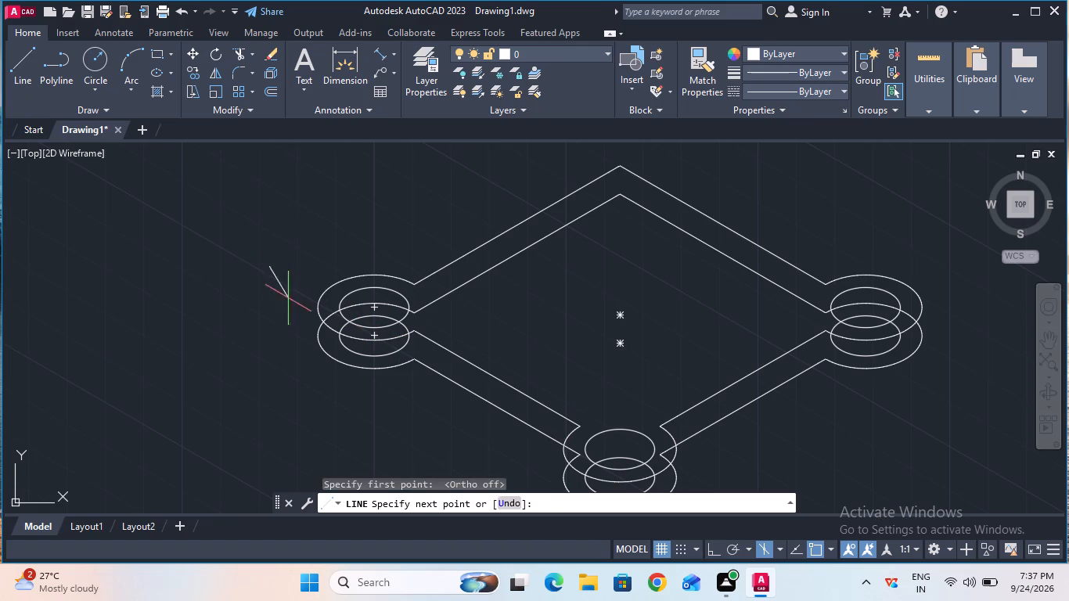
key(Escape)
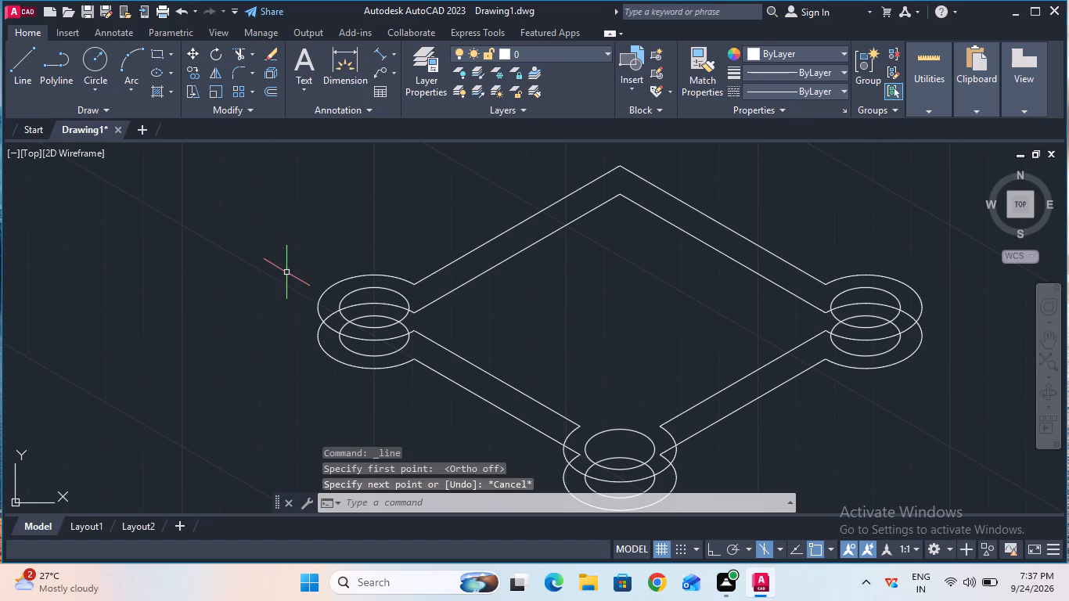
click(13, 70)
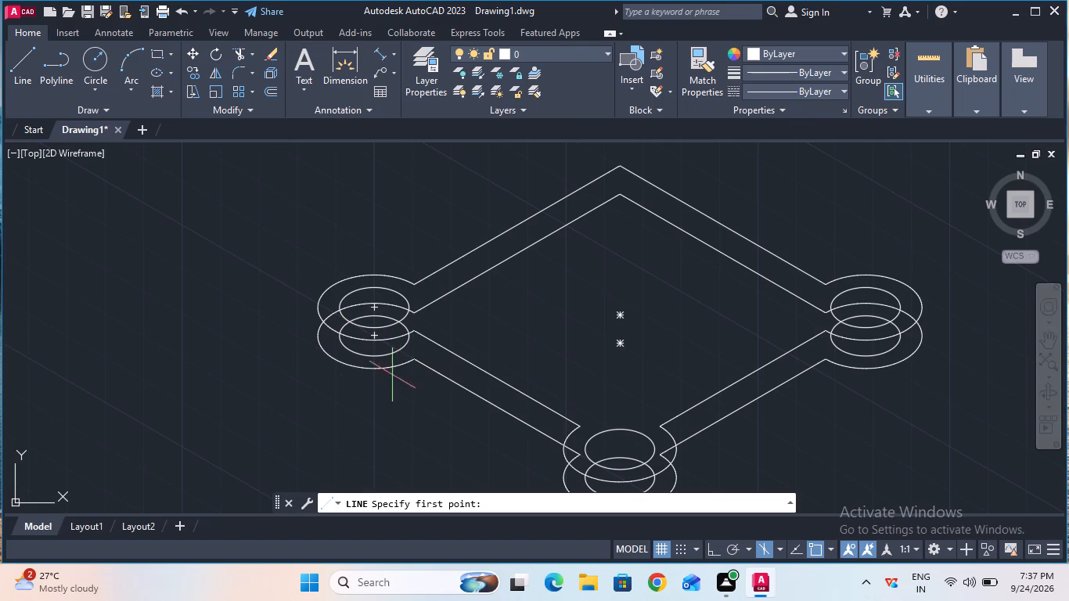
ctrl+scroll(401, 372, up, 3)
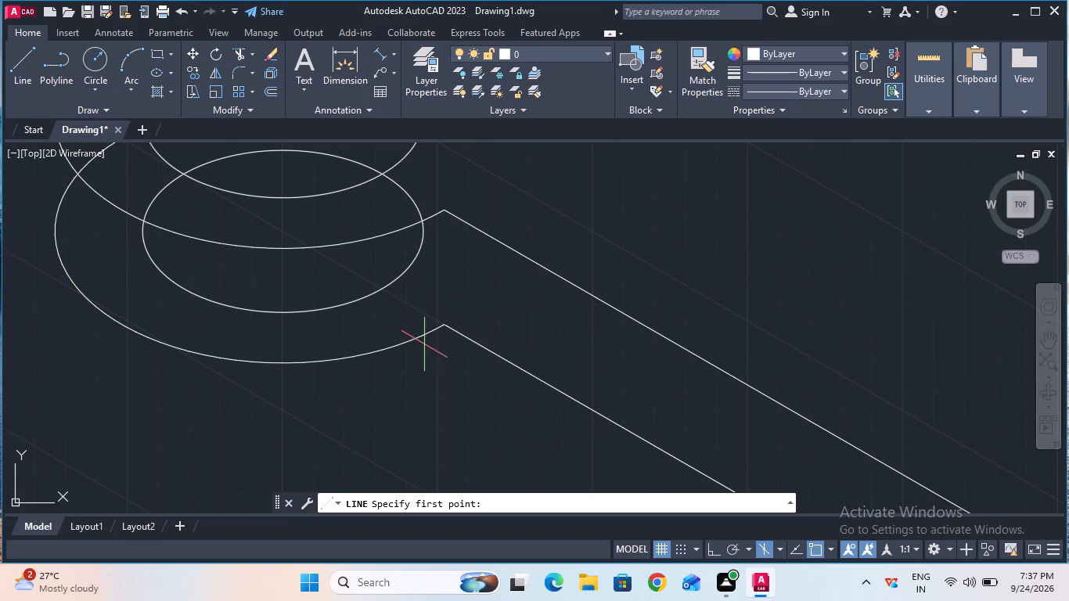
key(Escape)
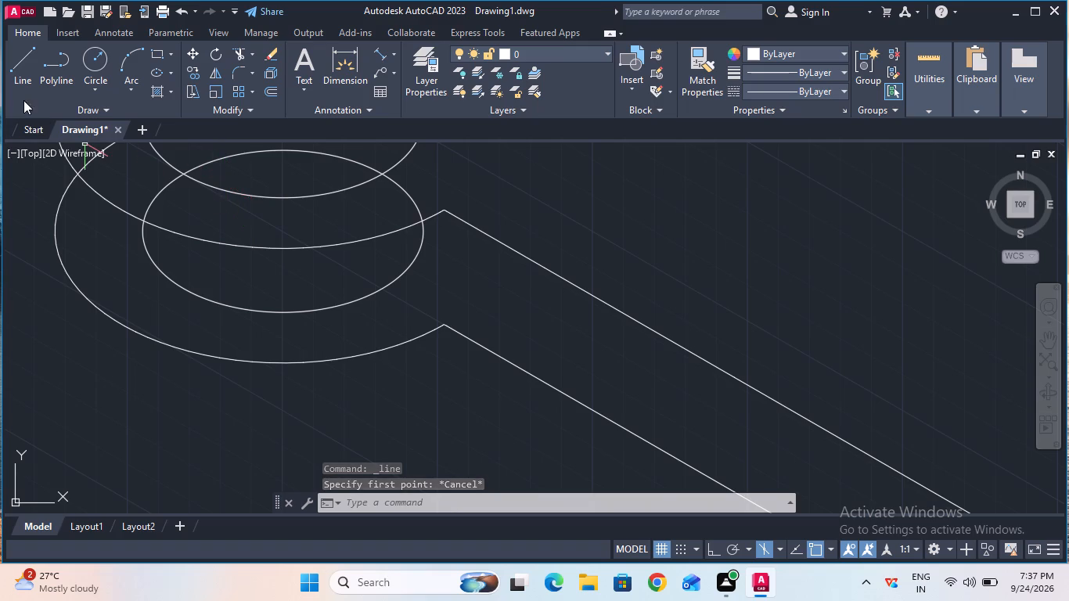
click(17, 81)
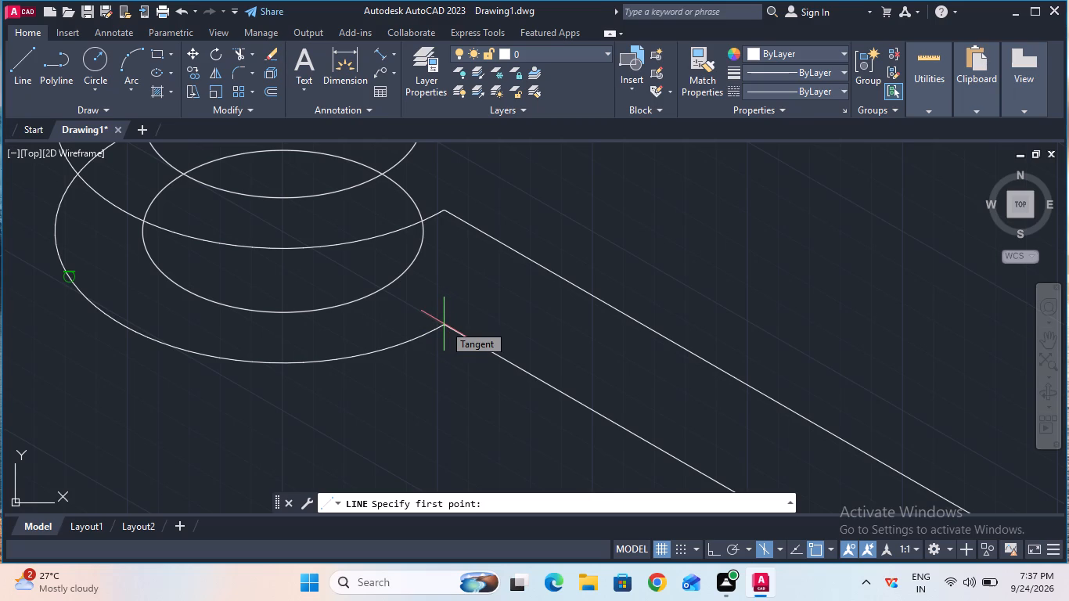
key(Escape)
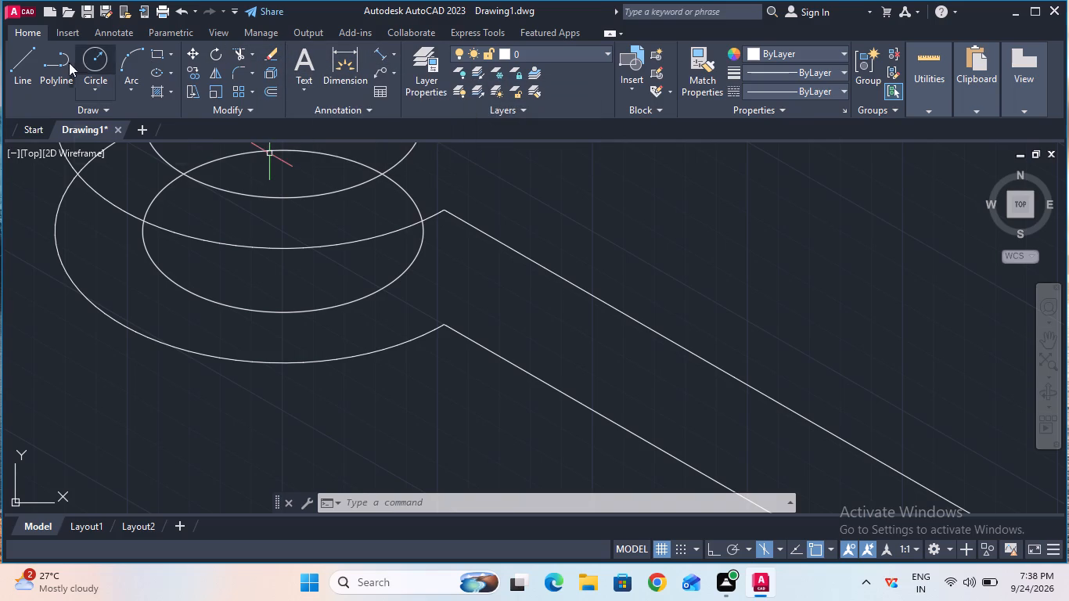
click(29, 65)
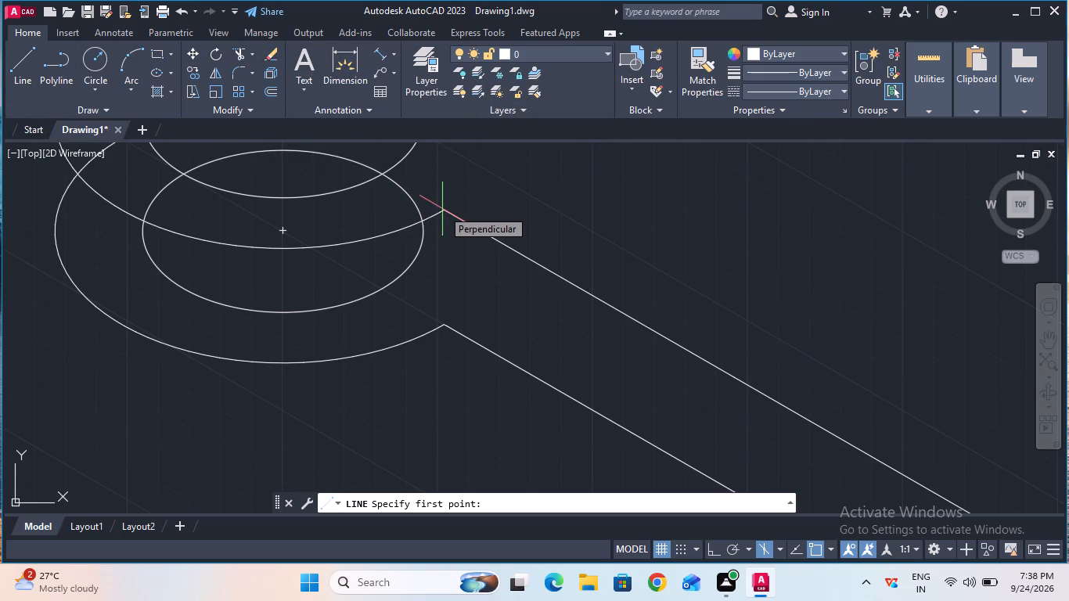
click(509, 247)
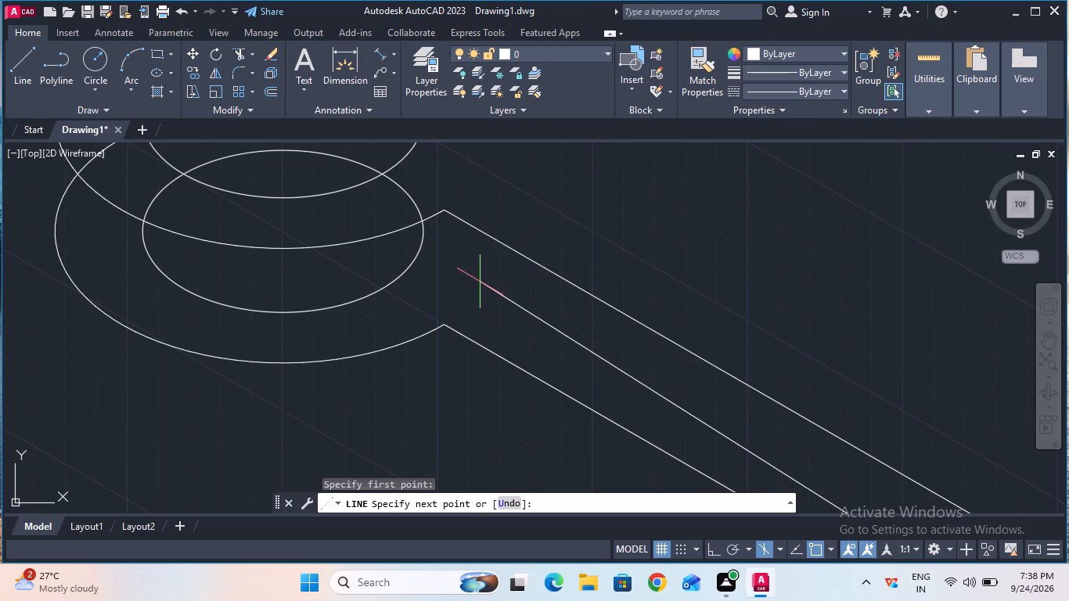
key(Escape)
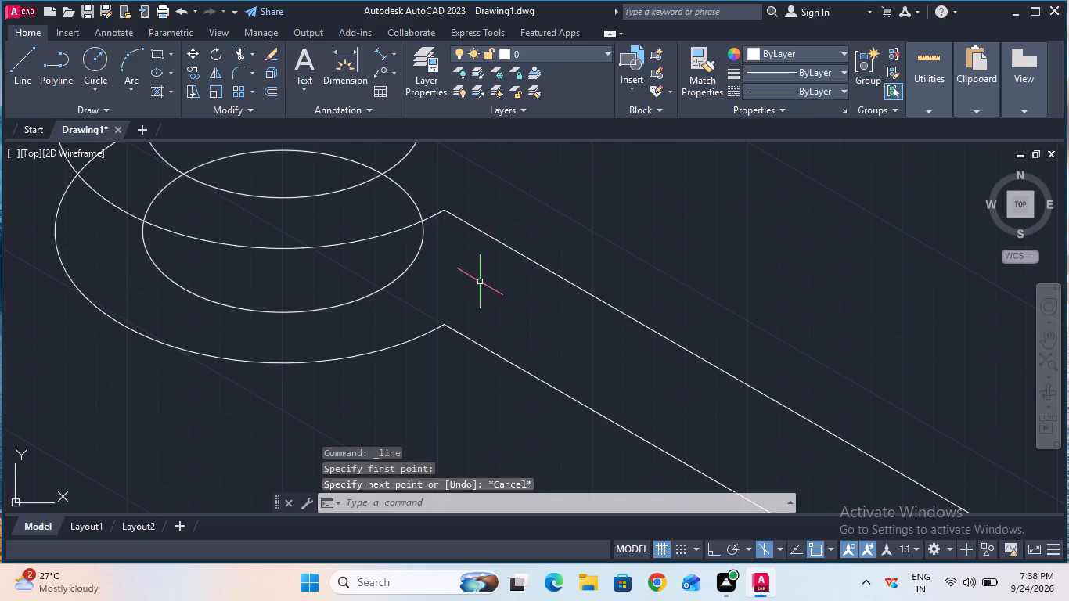
Erase the upper copied outline and the upper inner isocircles at the left, lowest and right corners.
ctrl+scroll(480, 282, down, 4)
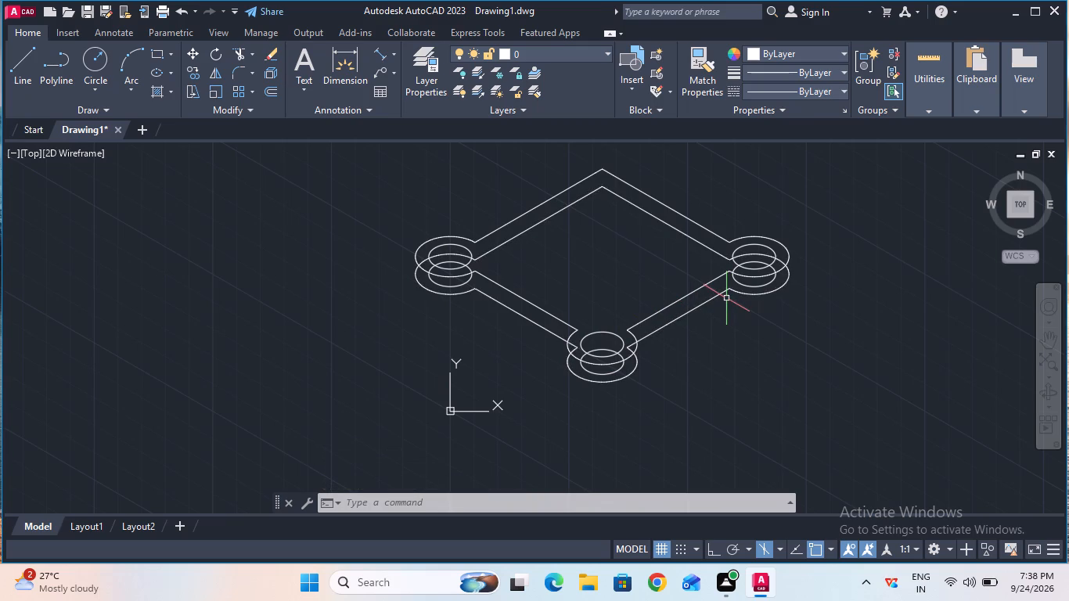
click(455, 236)
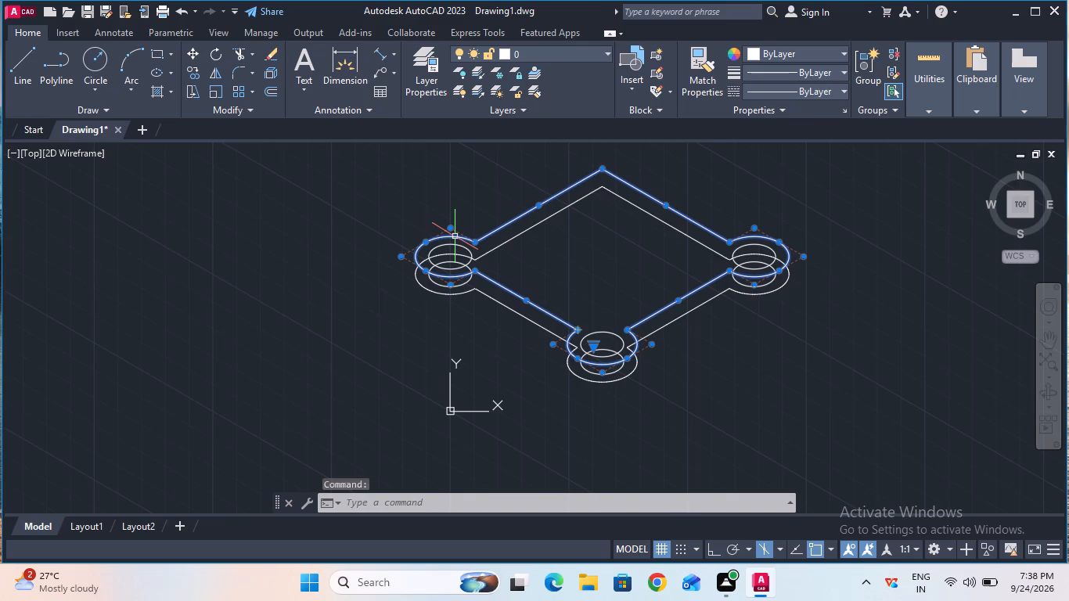
key(Delete)
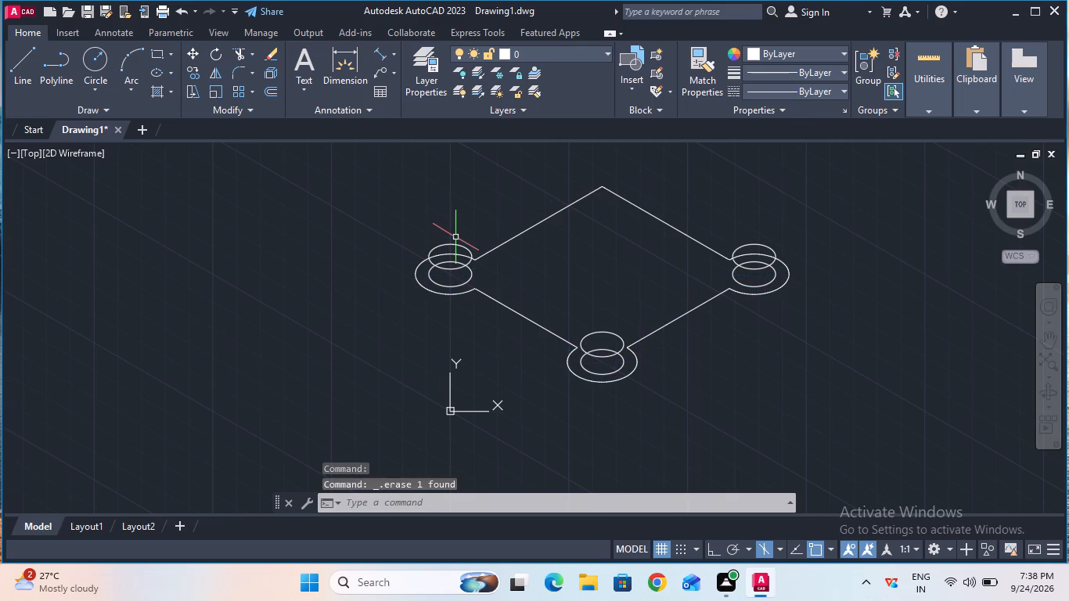
click(458, 243)
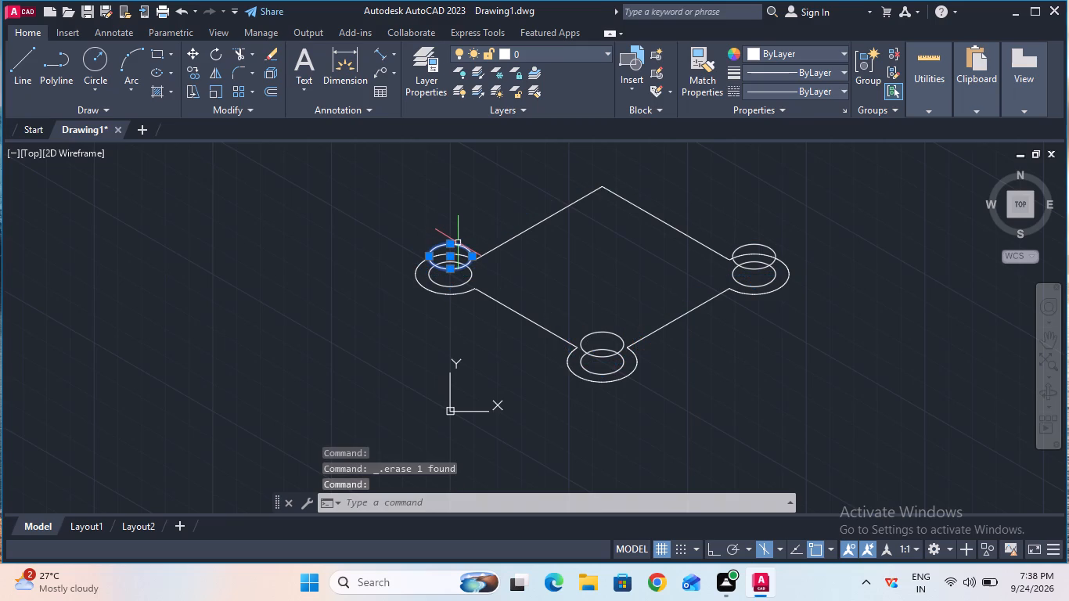
key(Delete)
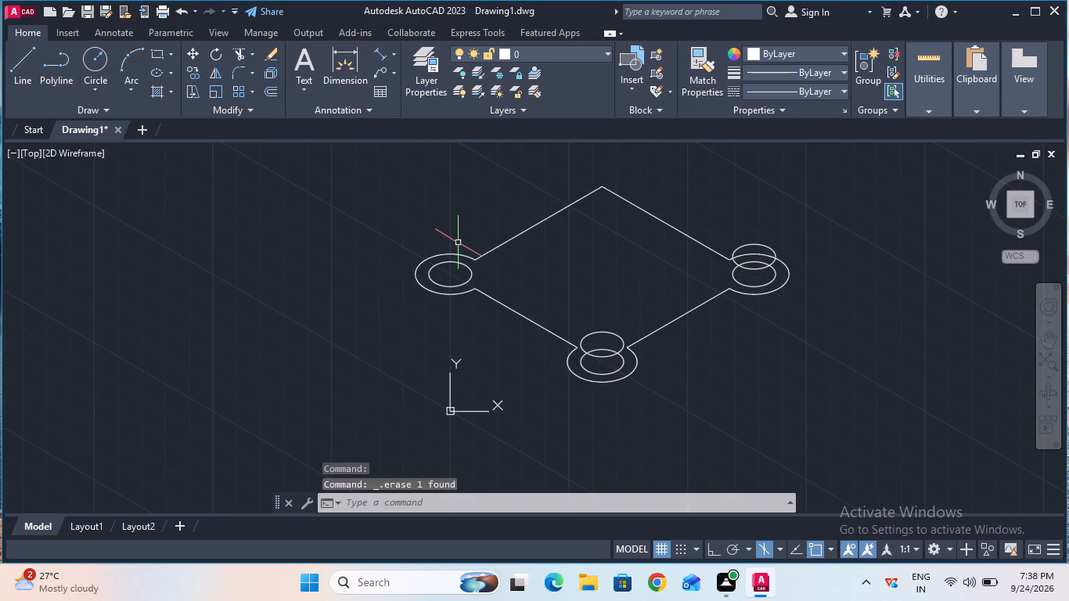
click(588, 333)
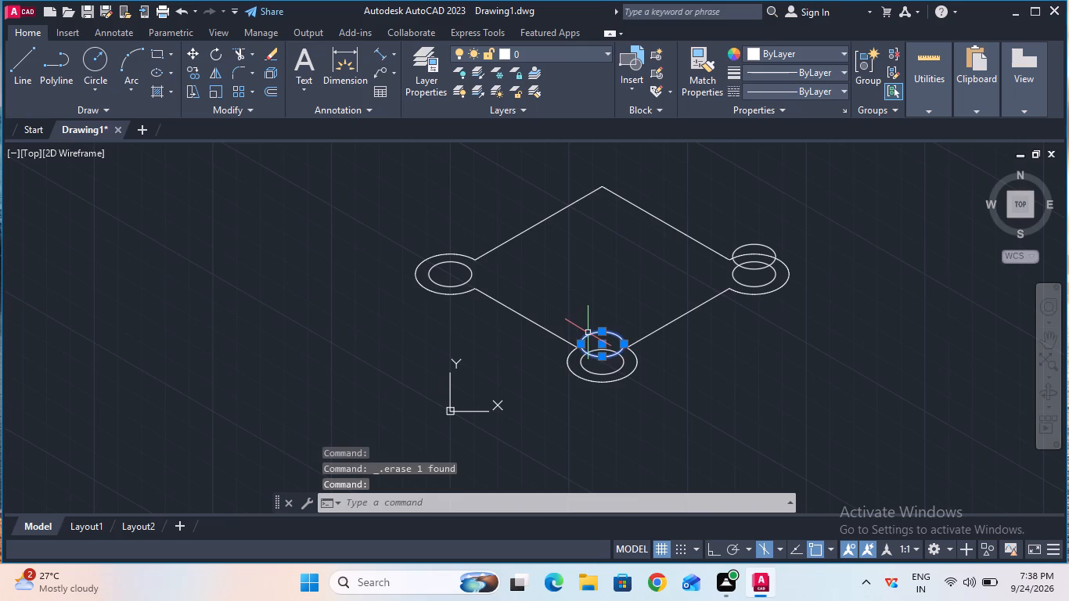
key(Delete)
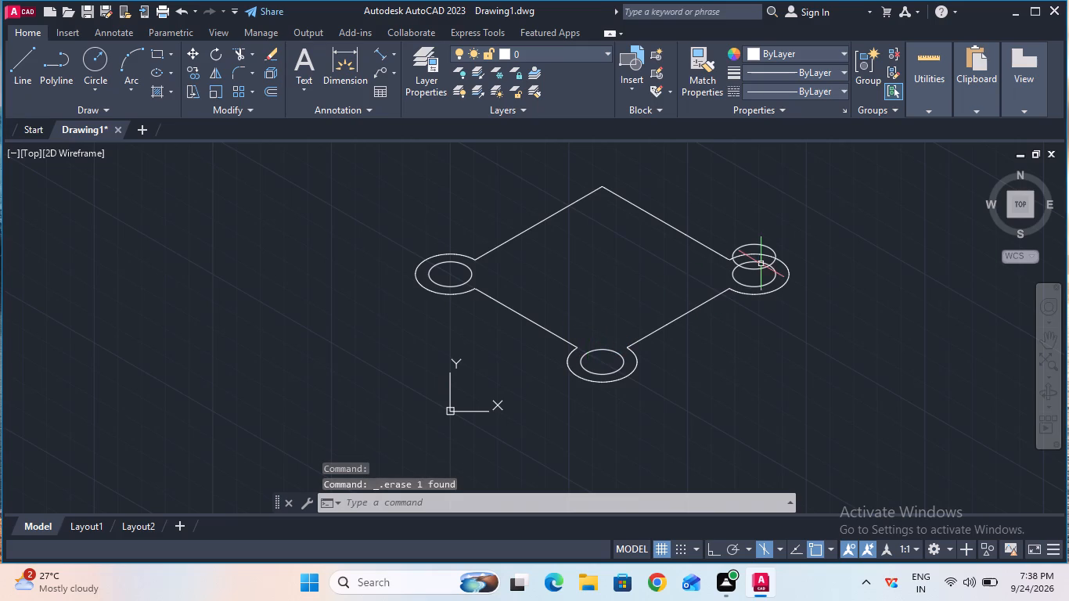
click(764, 243)
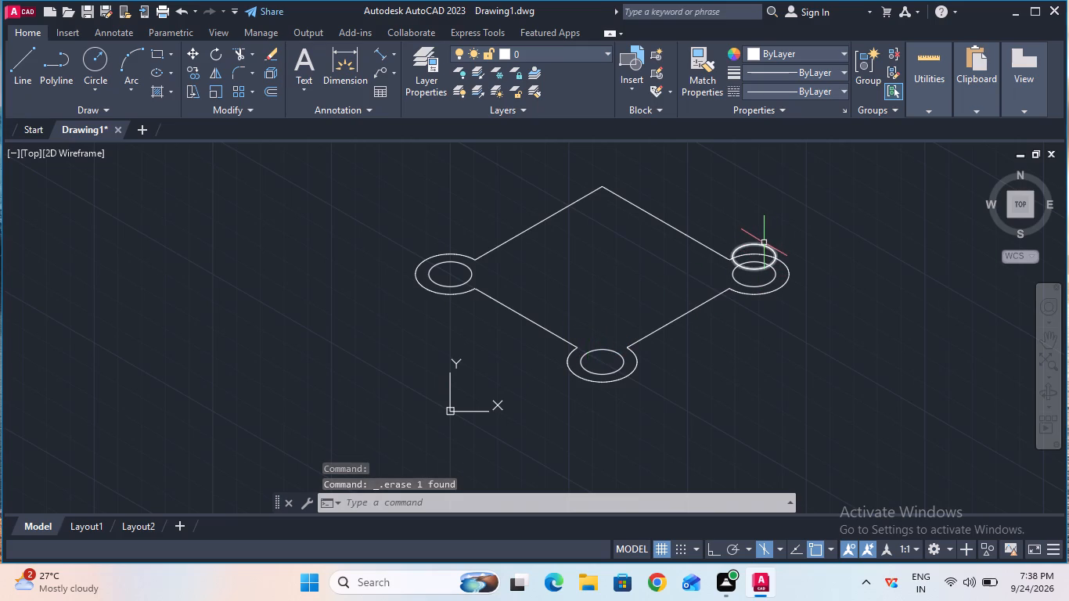
key(Delete)
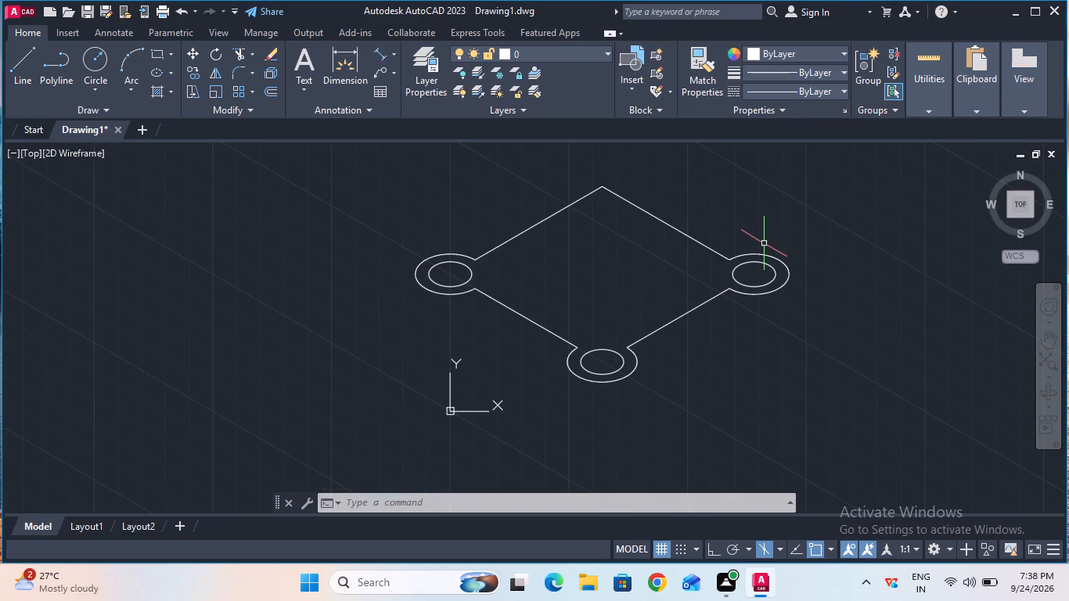
Copy the remaining outline and its three inner isocircles 8 mm straight down with Ortho on, using the outline's geometric center as base point.
click(191, 71)
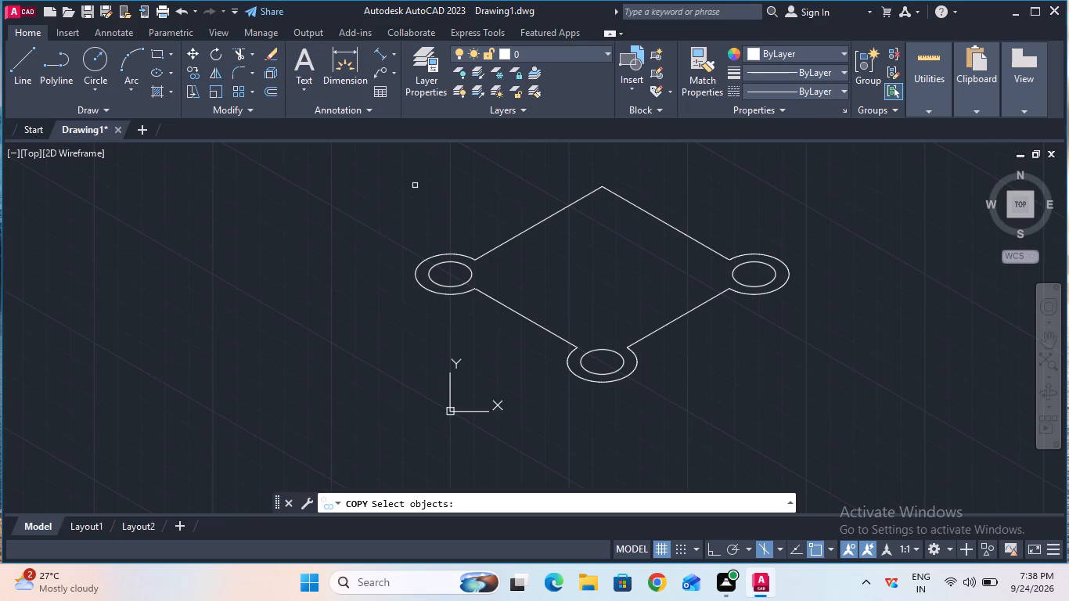
click(506, 243)
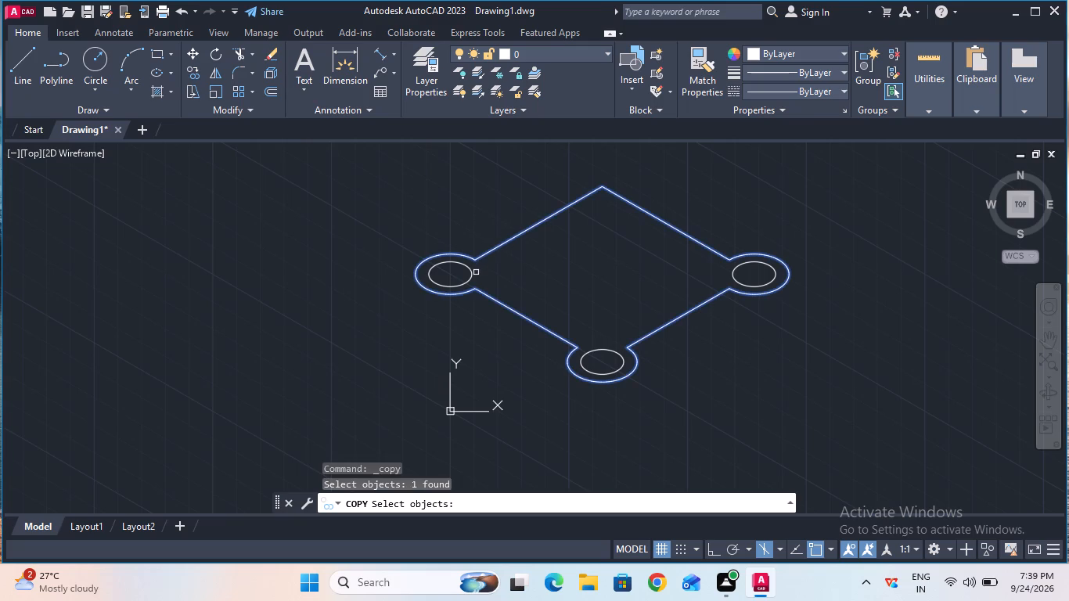
shift+click(473, 273)
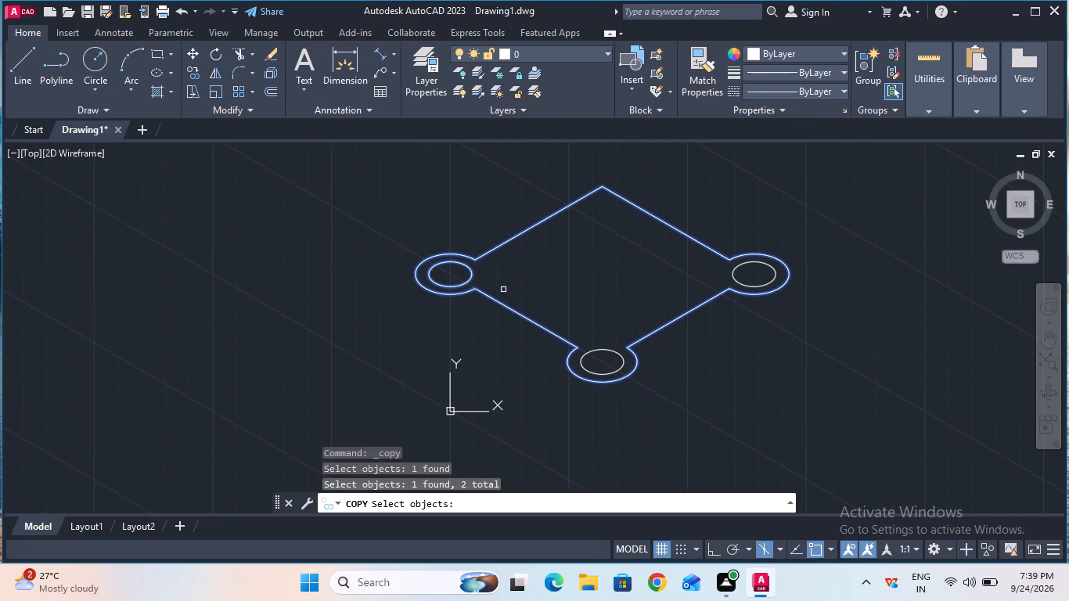
shift+double_click(616, 351)
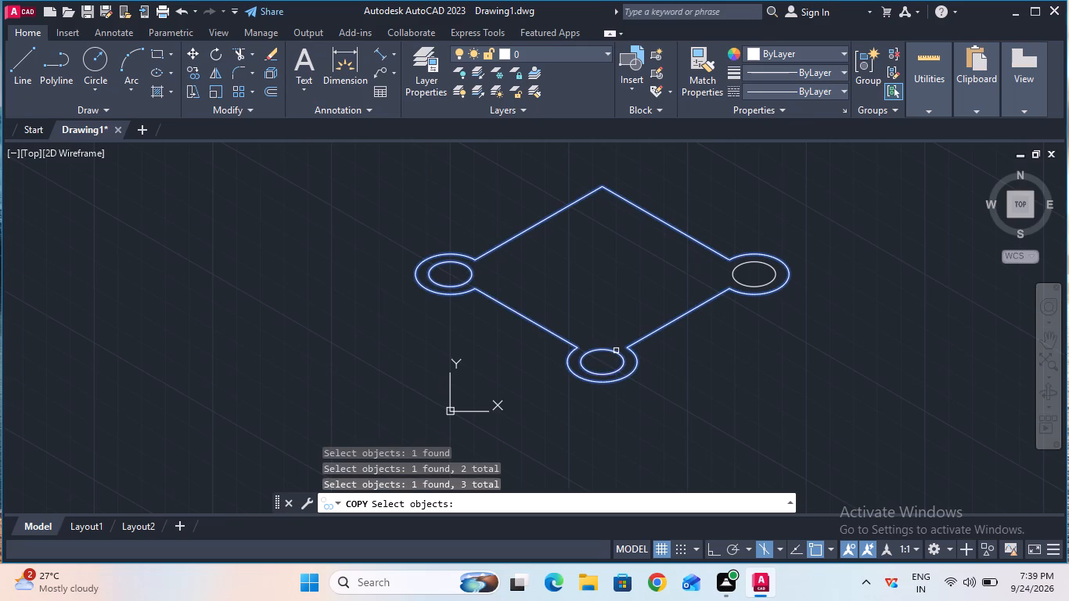
shift+click(740, 281)
key(Return)
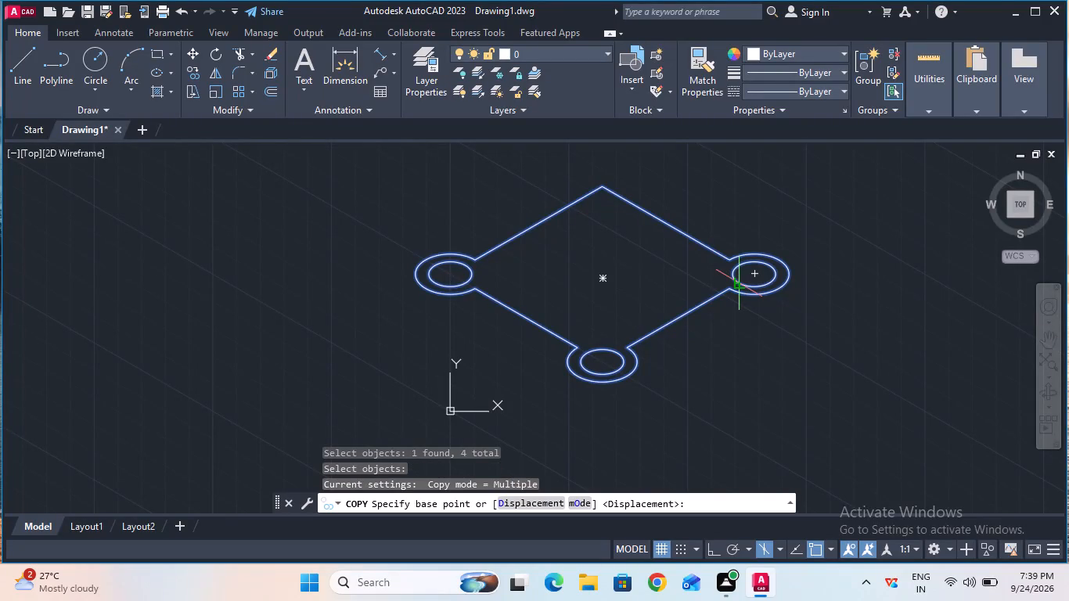
click(599, 278)
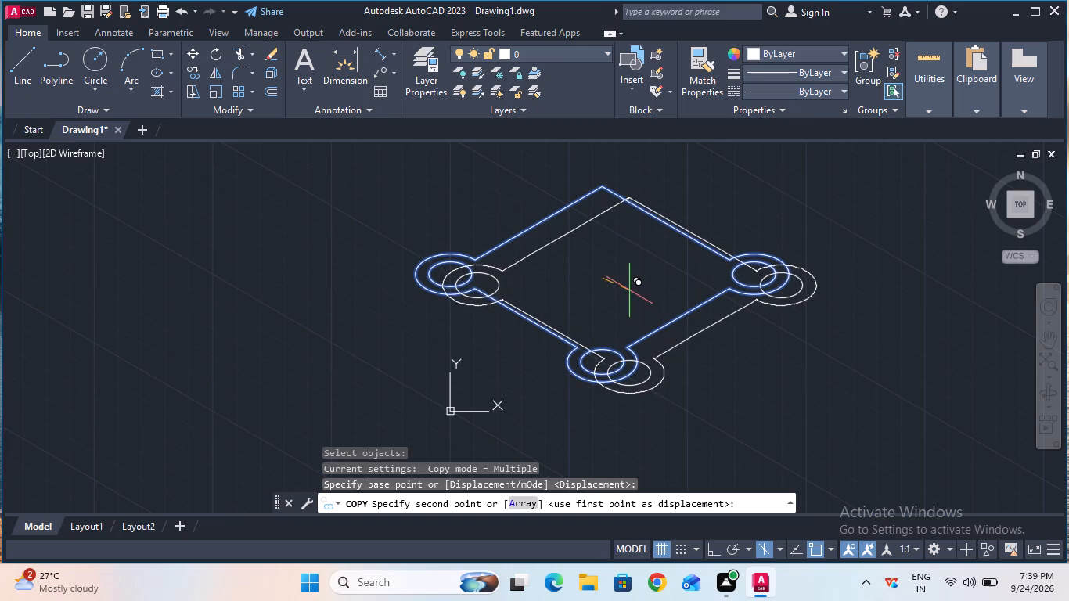
key(F8)
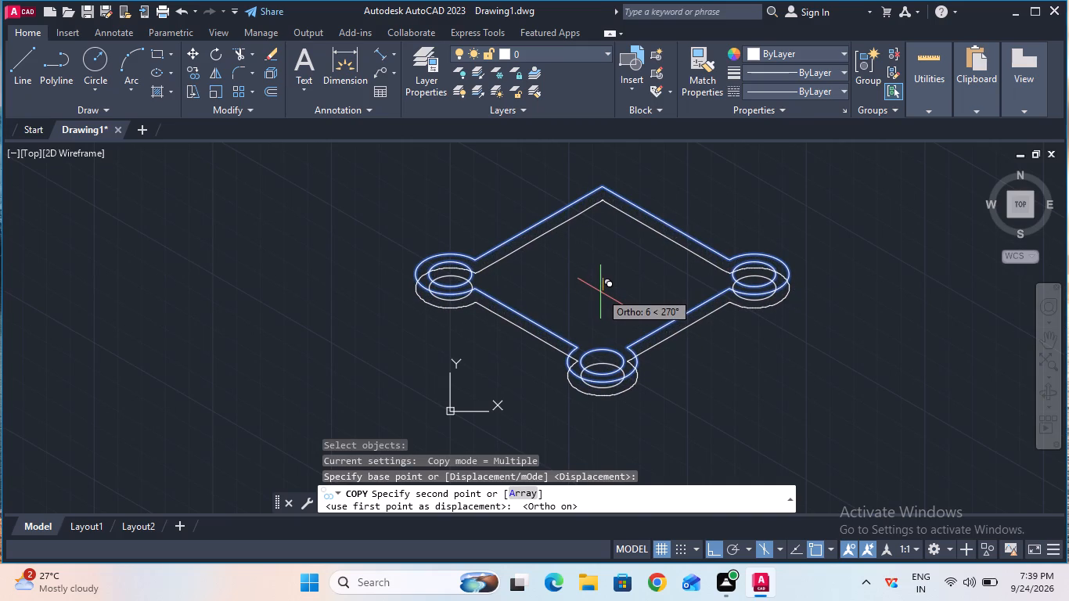
key(8)
key(Return)
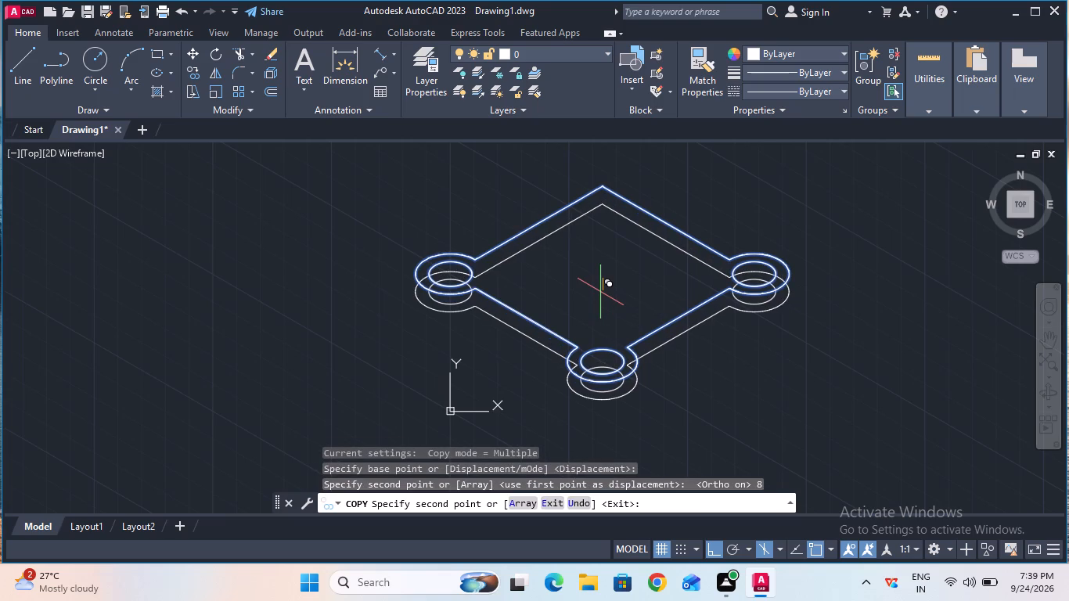
key(Escape)
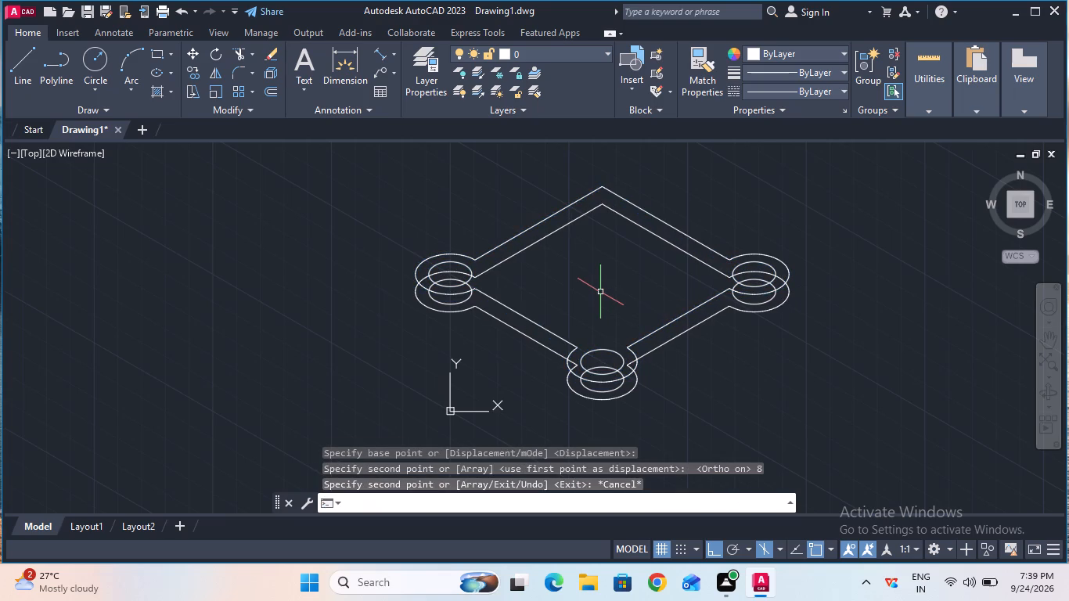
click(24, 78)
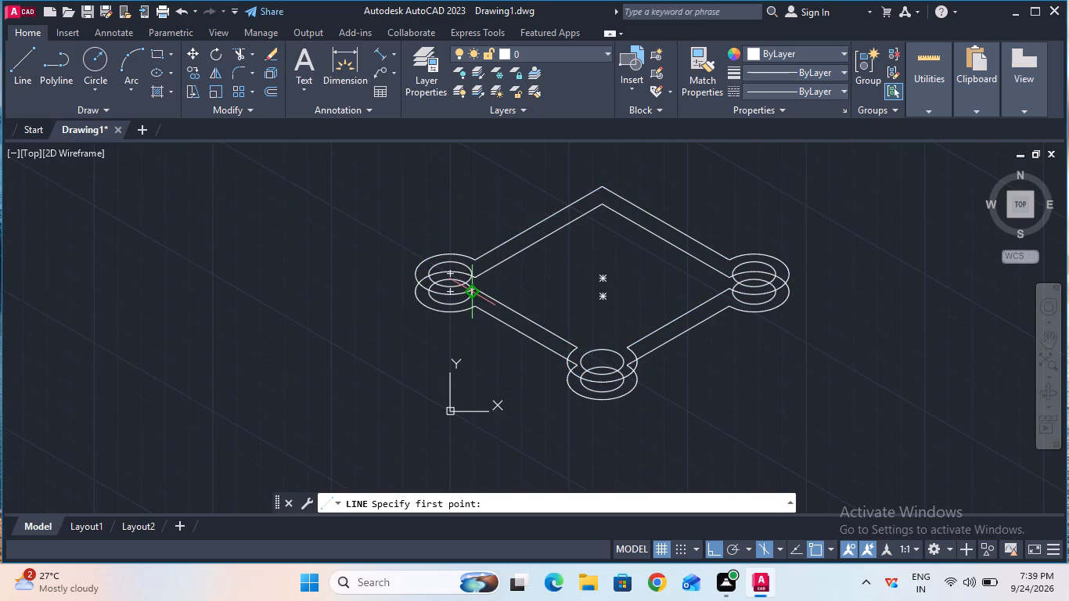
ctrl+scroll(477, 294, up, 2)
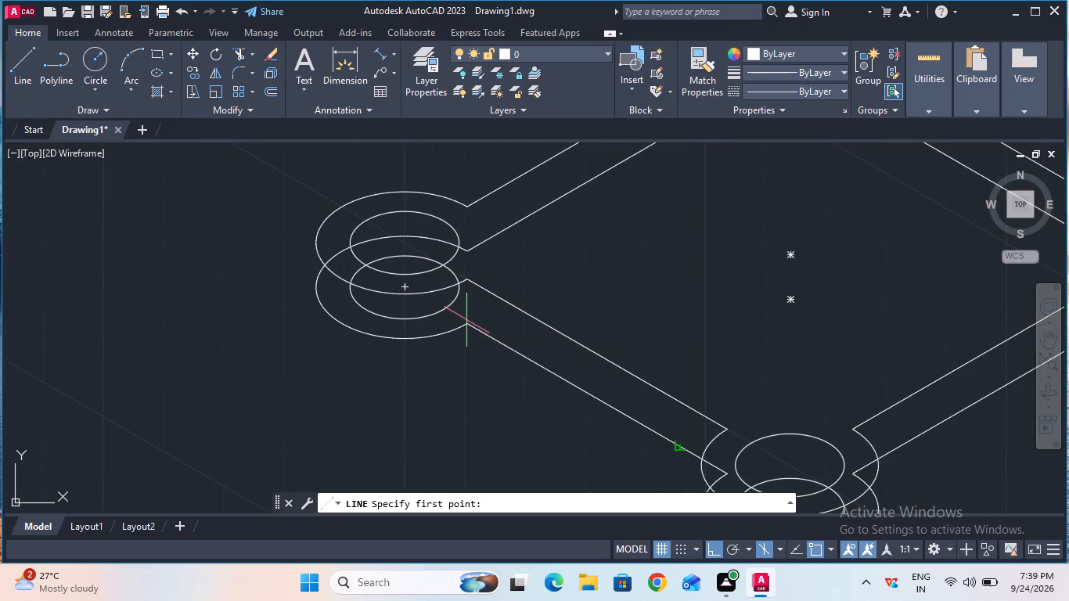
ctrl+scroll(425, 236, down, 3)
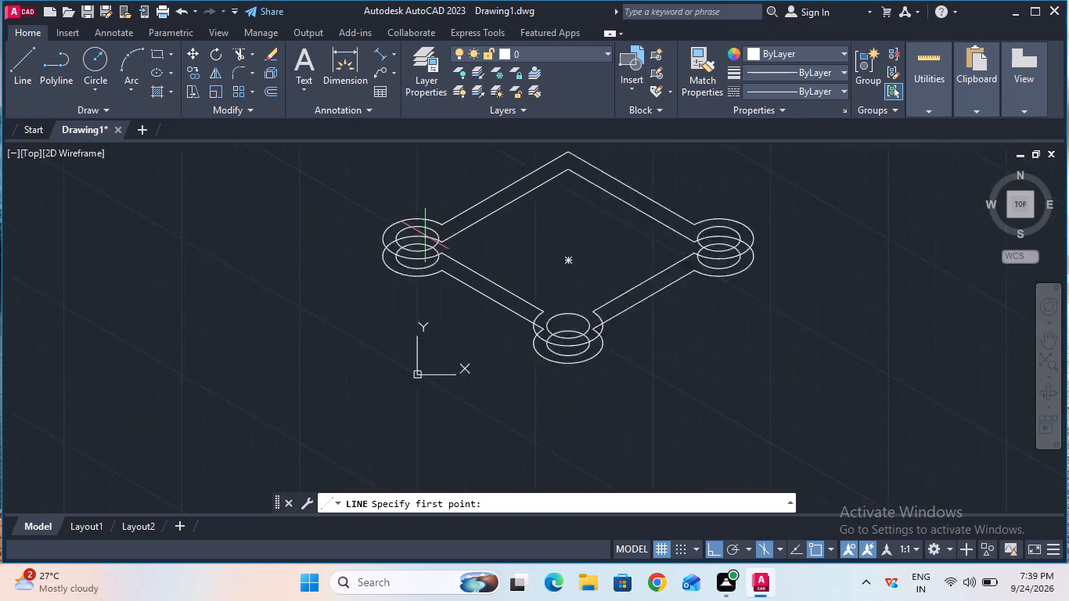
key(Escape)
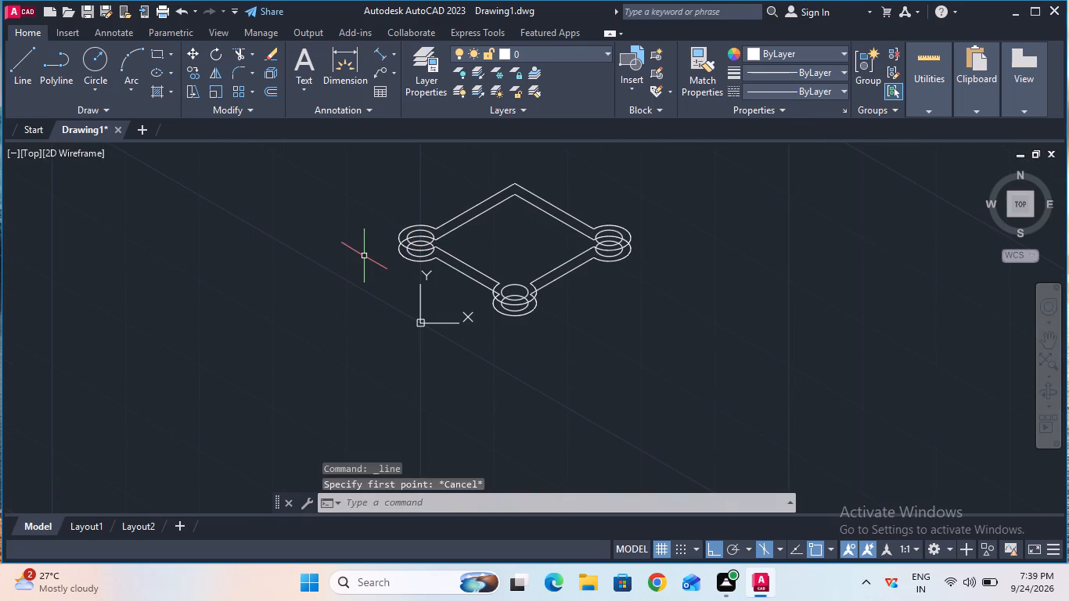
Erase the whole drawing, including both outlines and all their corner isocircles.
click(257, 191)
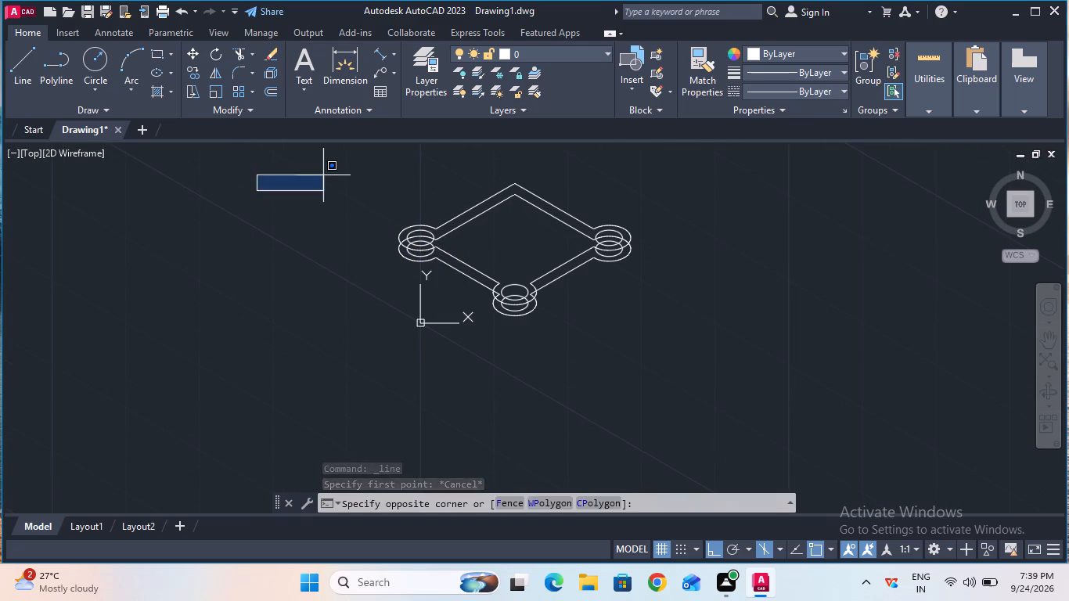
click(720, 328)
click(315, 148)
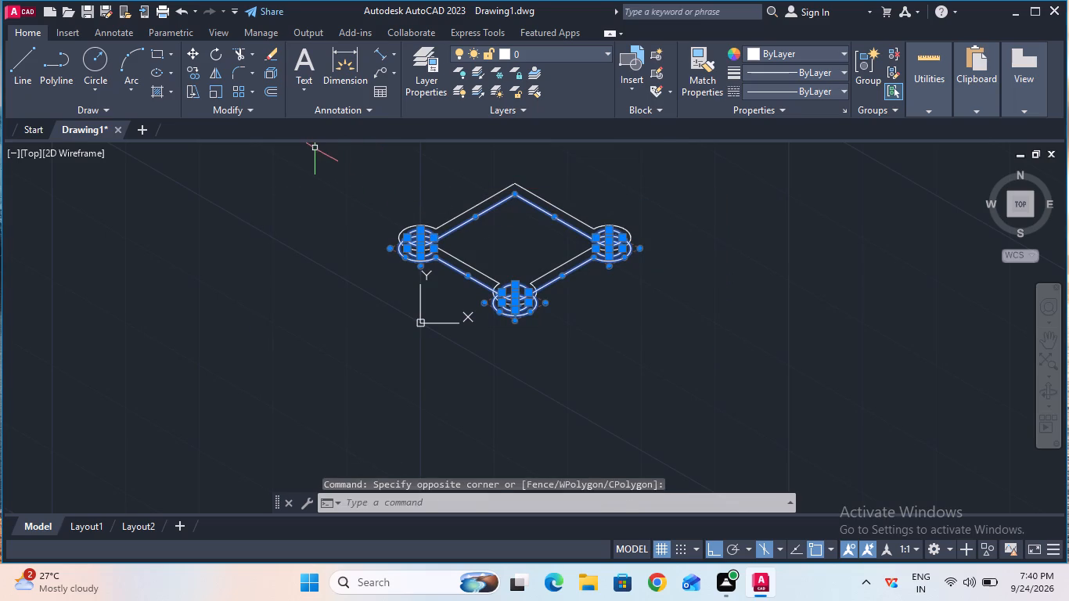
click(717, 374)
key(Delete)
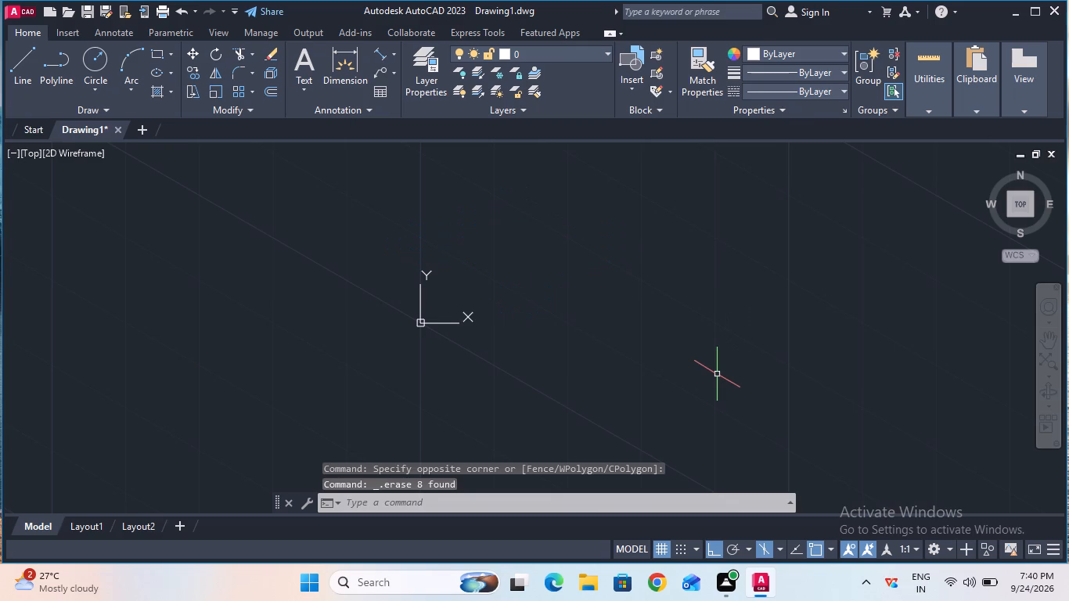
Switch the isometric drafting plane to the top isoplane.
key(F5)
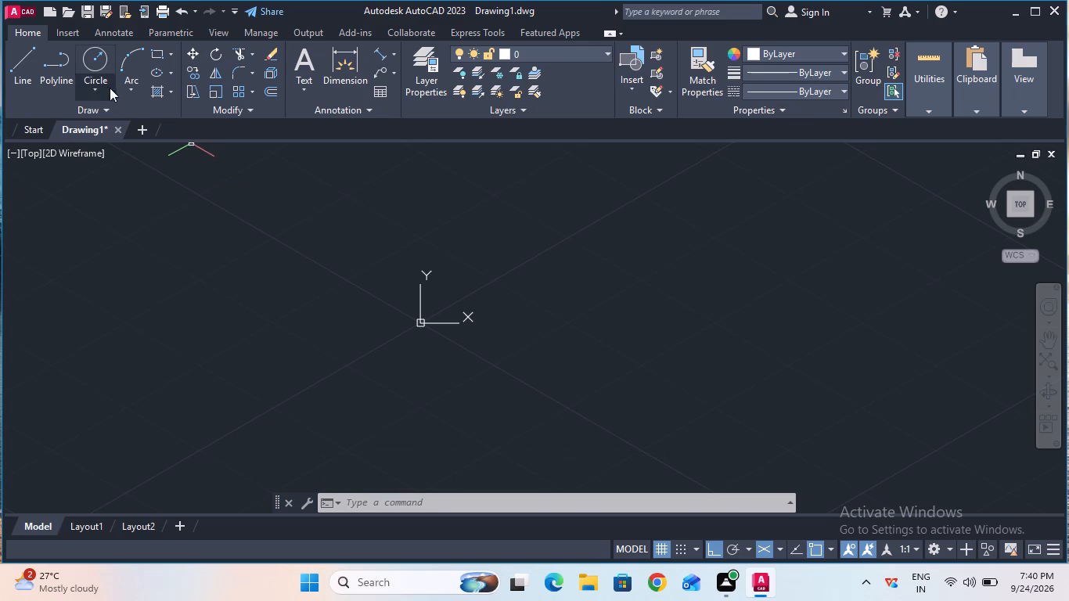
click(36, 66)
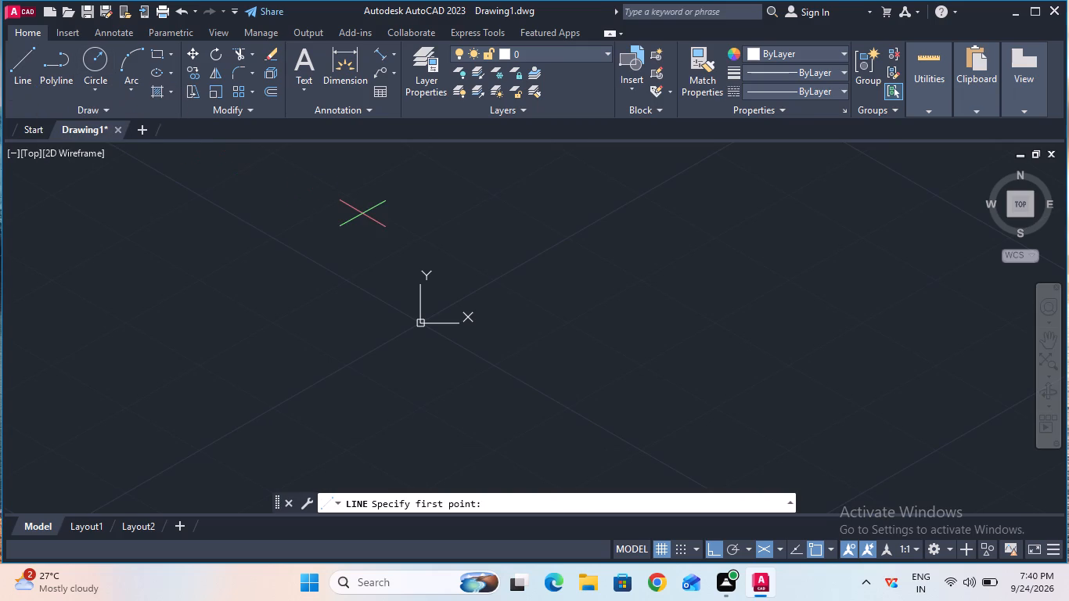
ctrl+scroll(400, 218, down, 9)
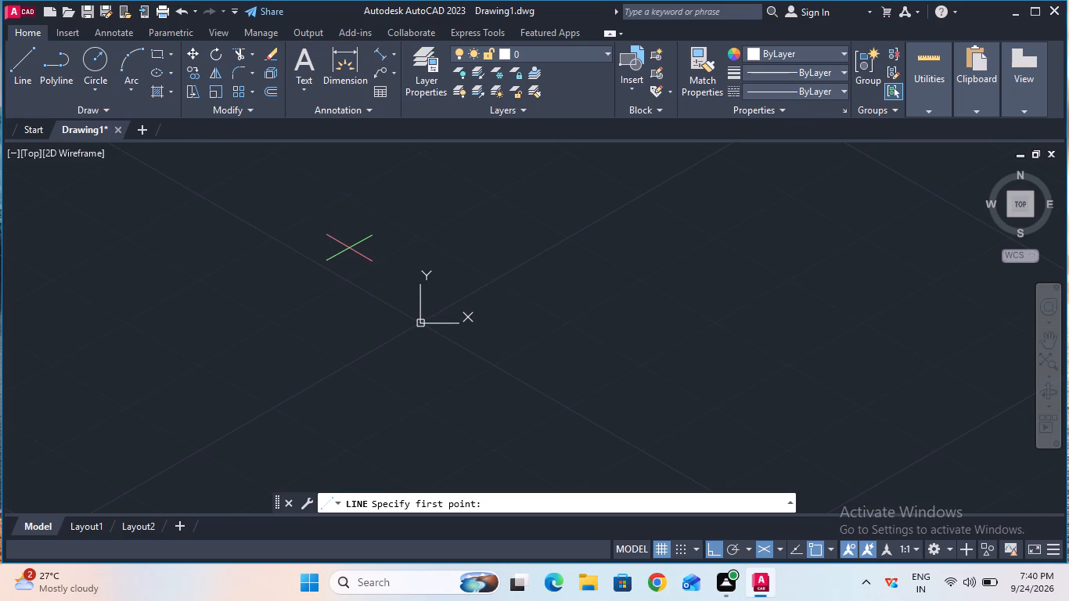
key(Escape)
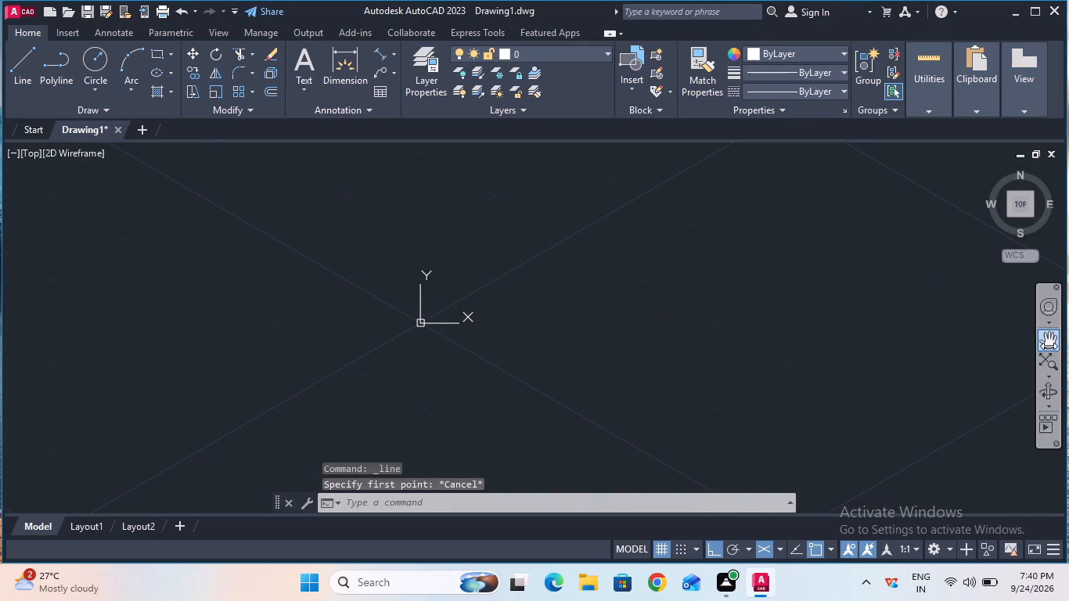
Draw an 80 mm line at 330° in an empty area as the first side of a new isometric base.
click(1046, 344)
drag(862, 252, 923, 412)
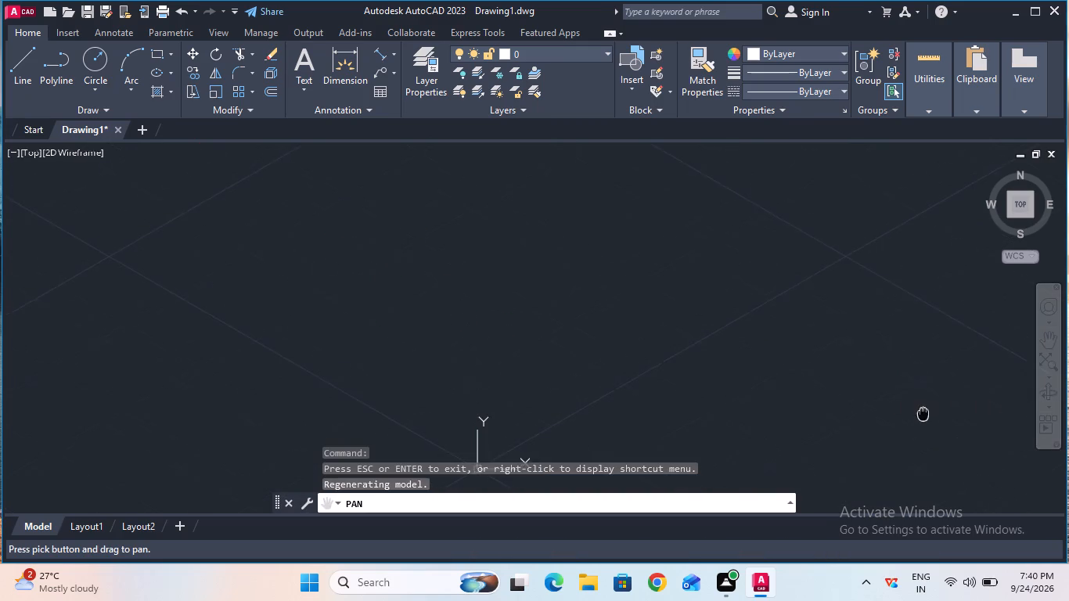
drag(923, 412, 978, 532)
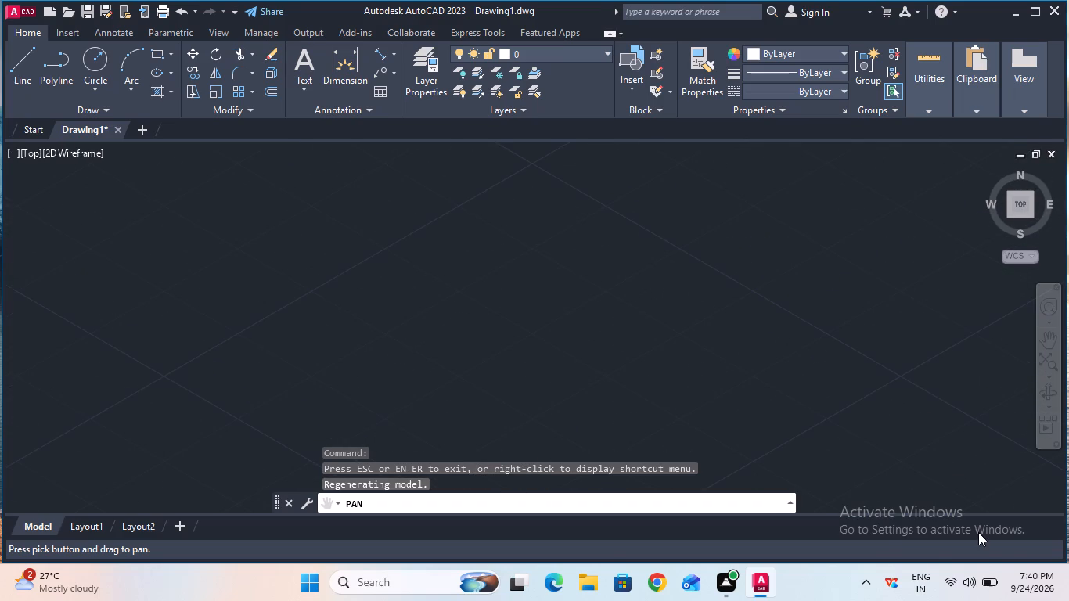
key(Escape)
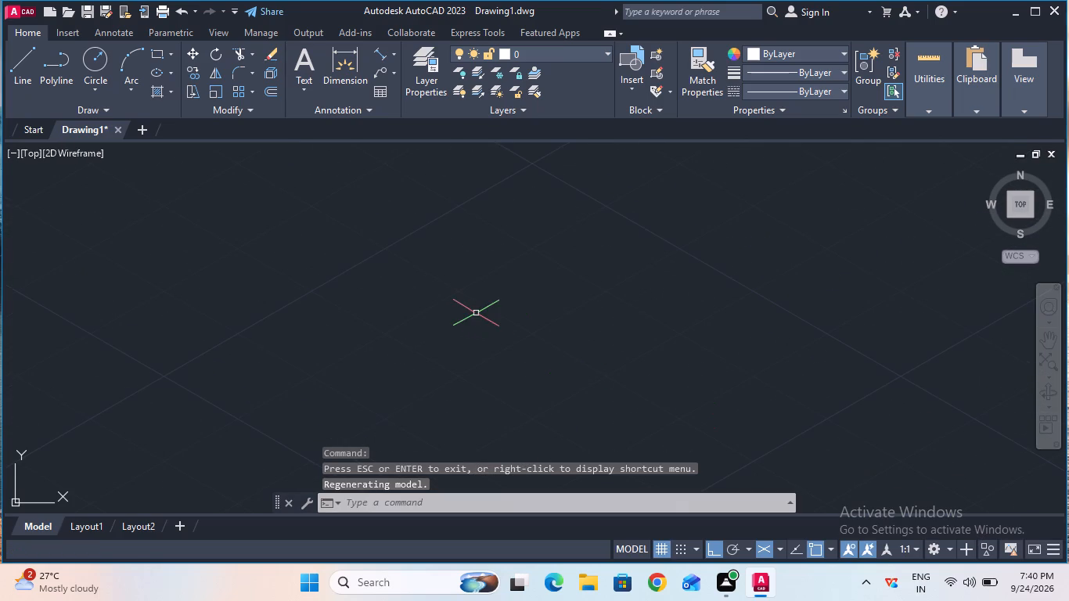
click(24, 81)
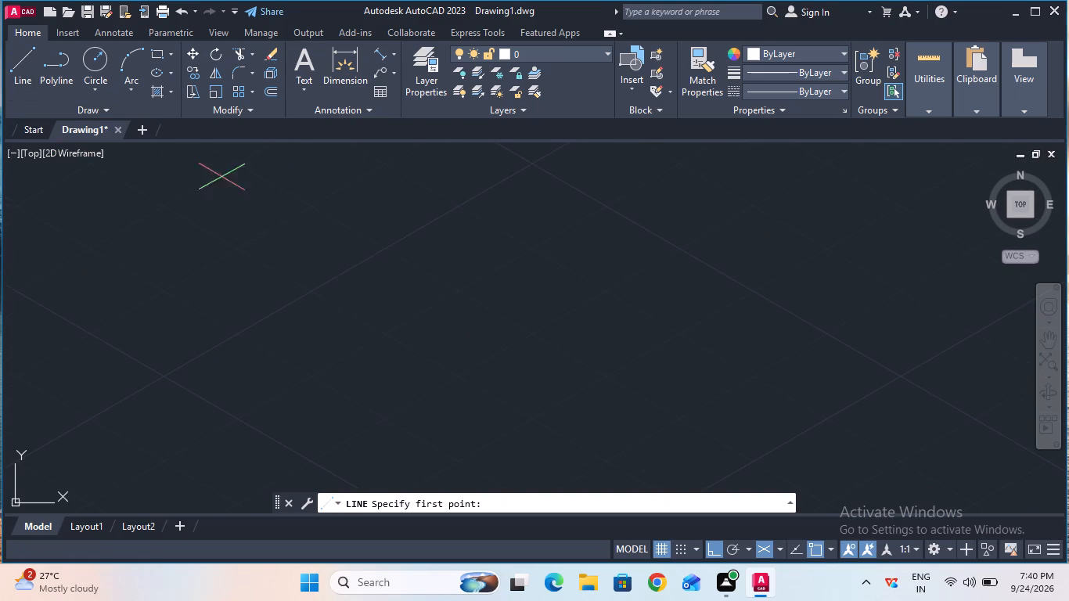
click(238, 332)
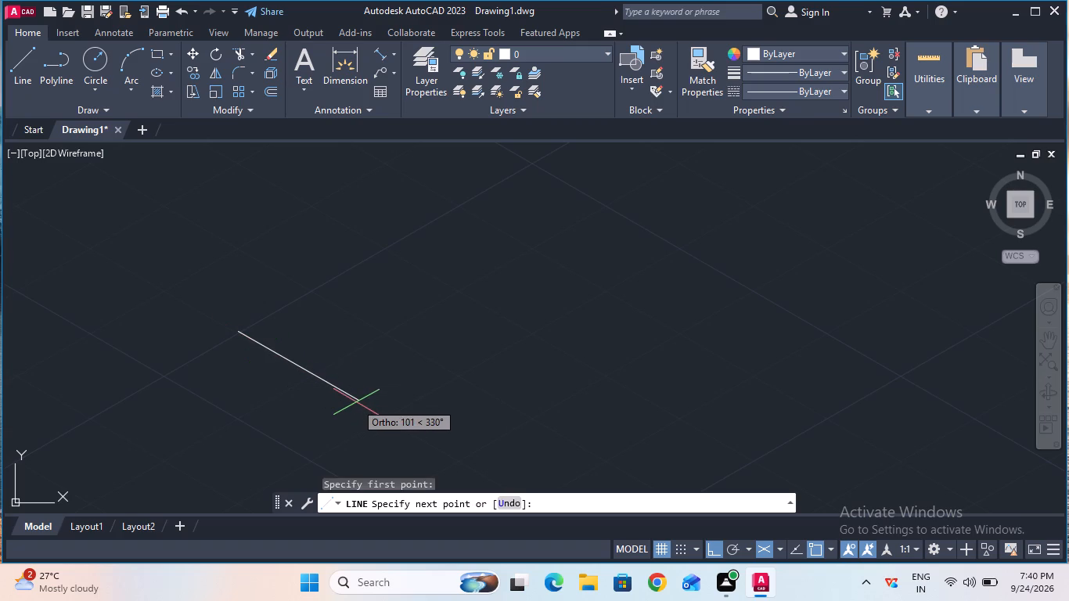
text(80)
key(Return)
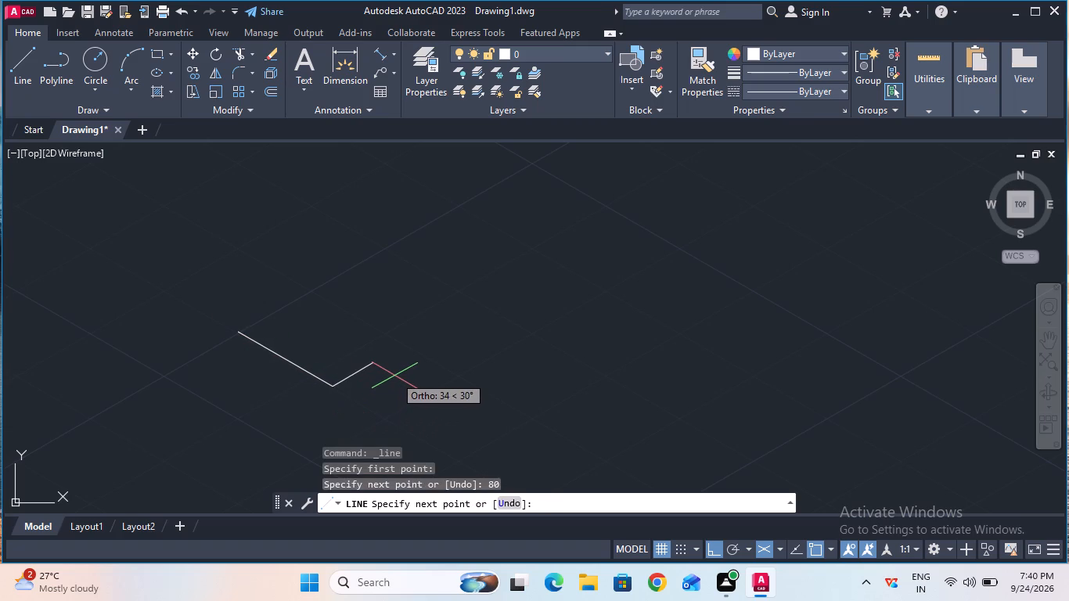
key(Escape)
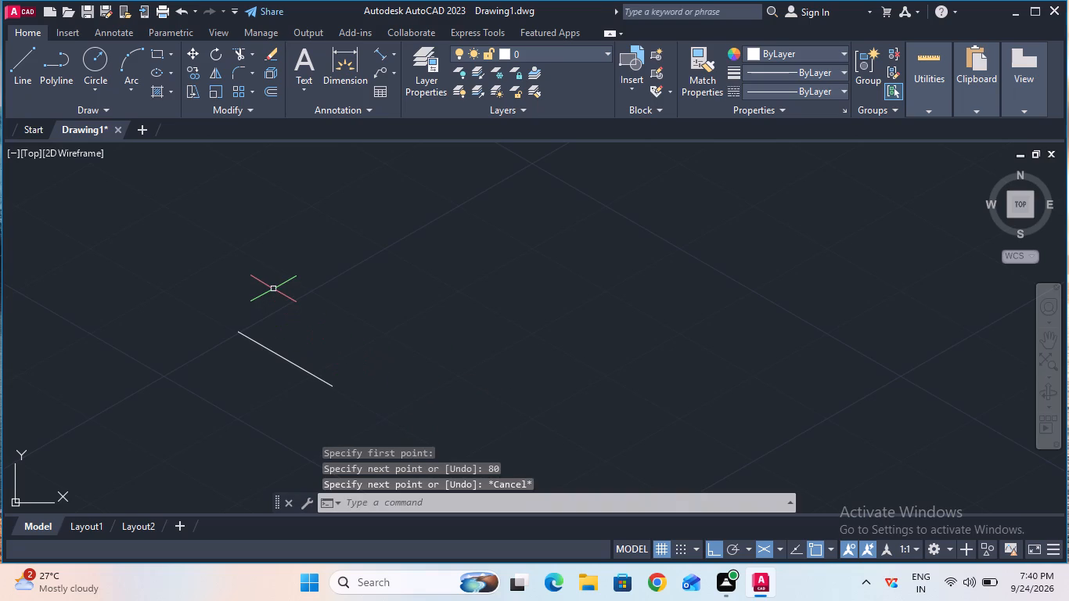
Check the new line's length by previewing an aligned dimension between its endpoints, without placing it.
click(376, 59)
click(243, 335)
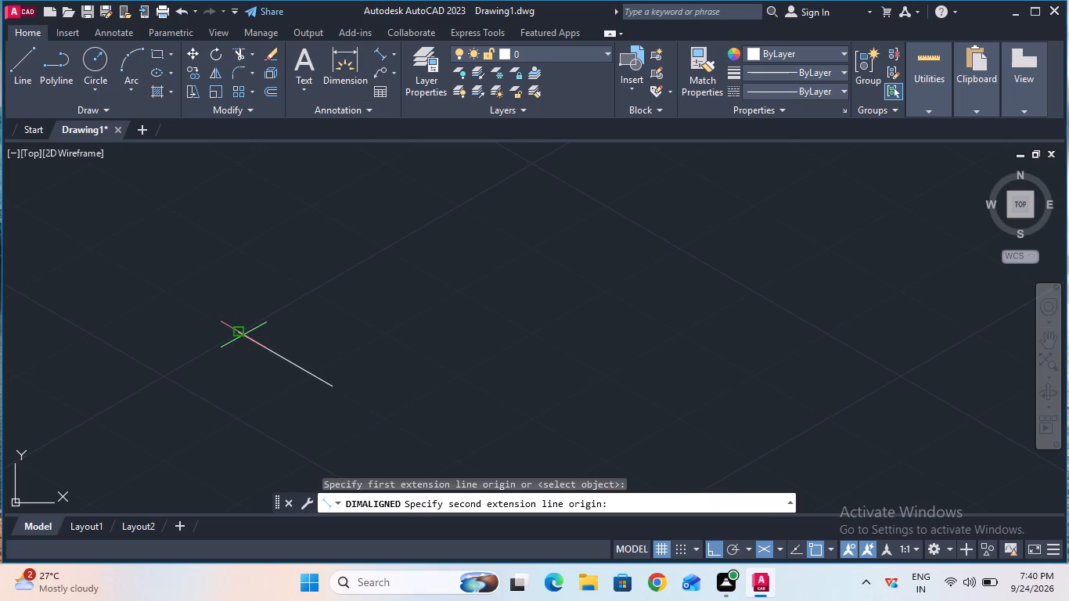
click(241, 330)
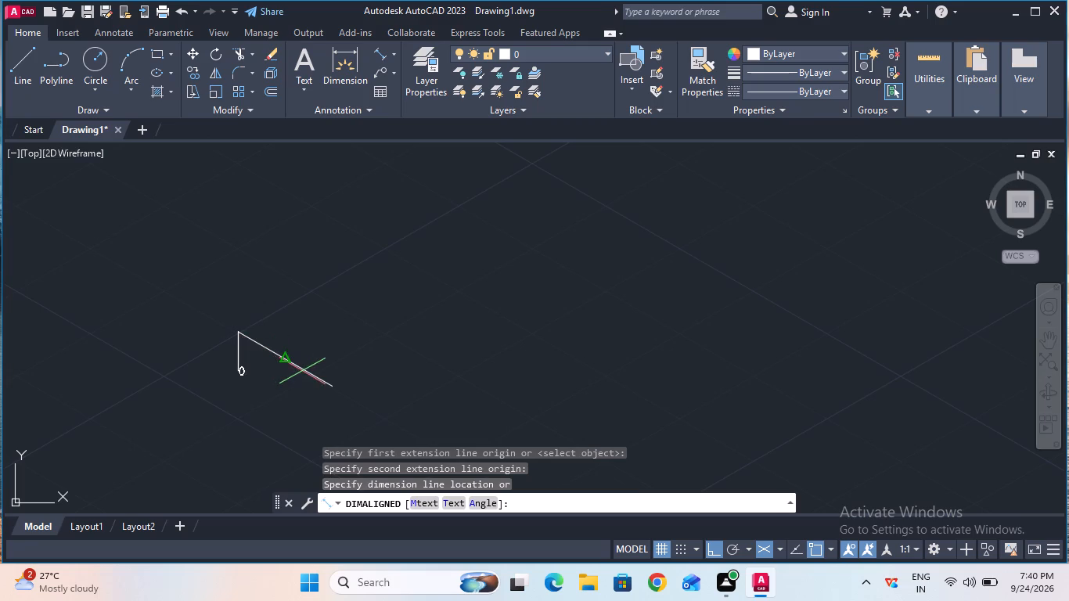
key(Escape)
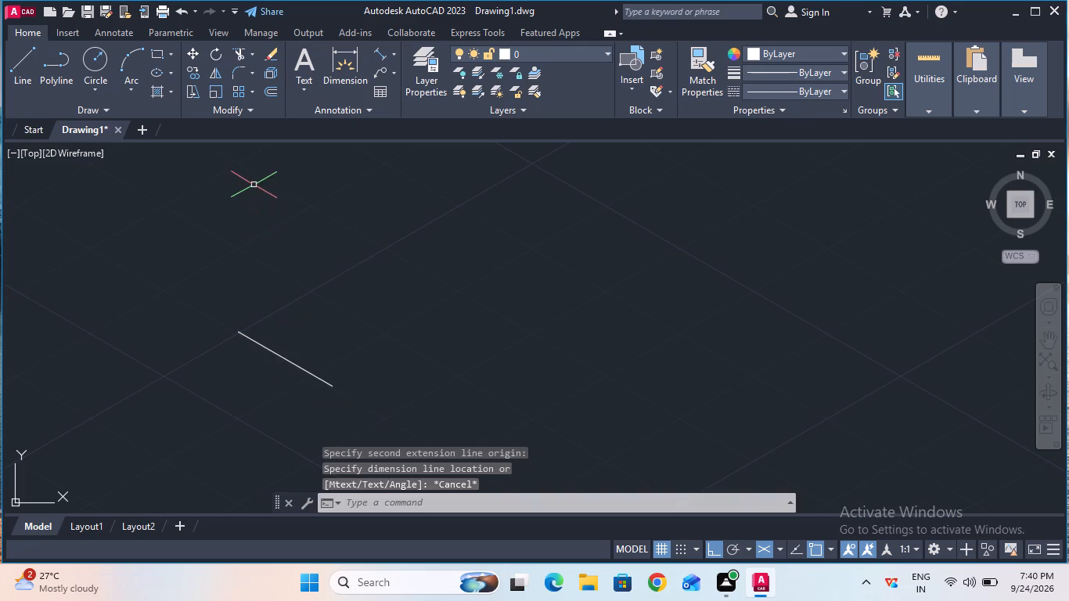
click(376, 58)
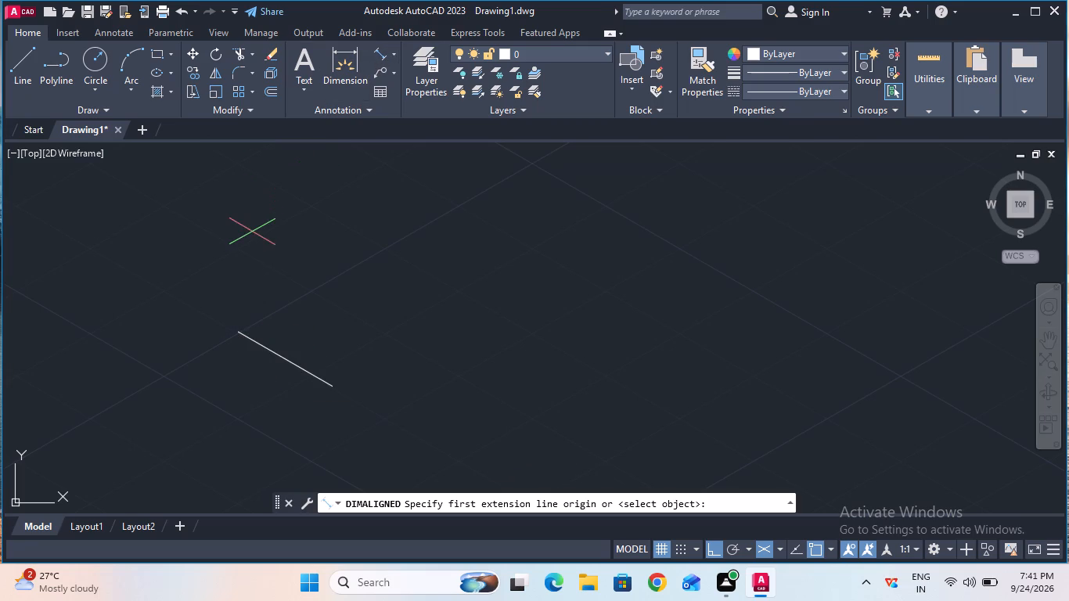
click(236, 334)
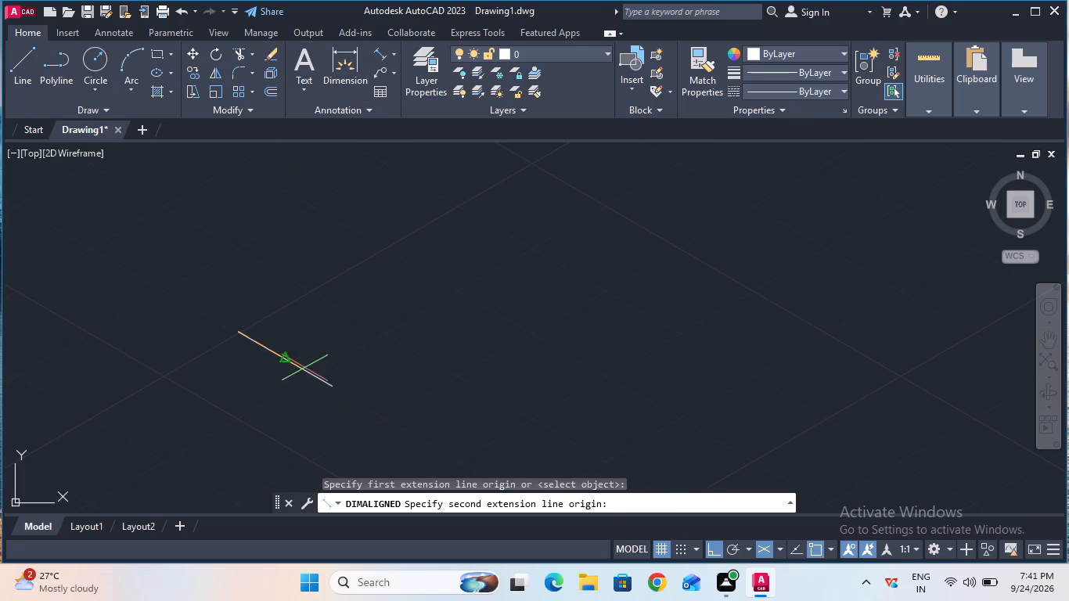
click(331, 383)
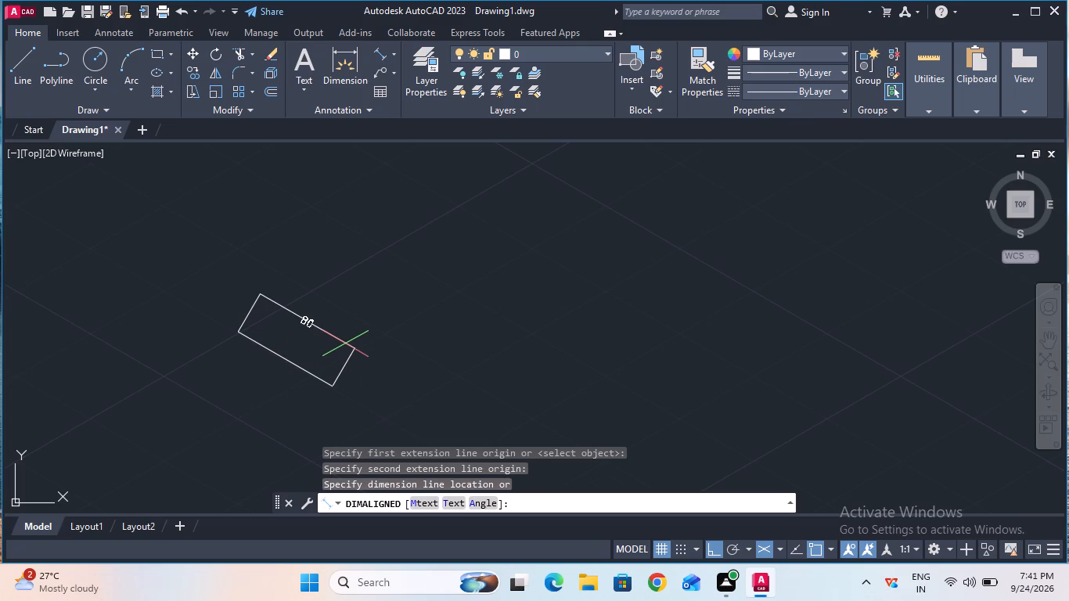
key(Escape)
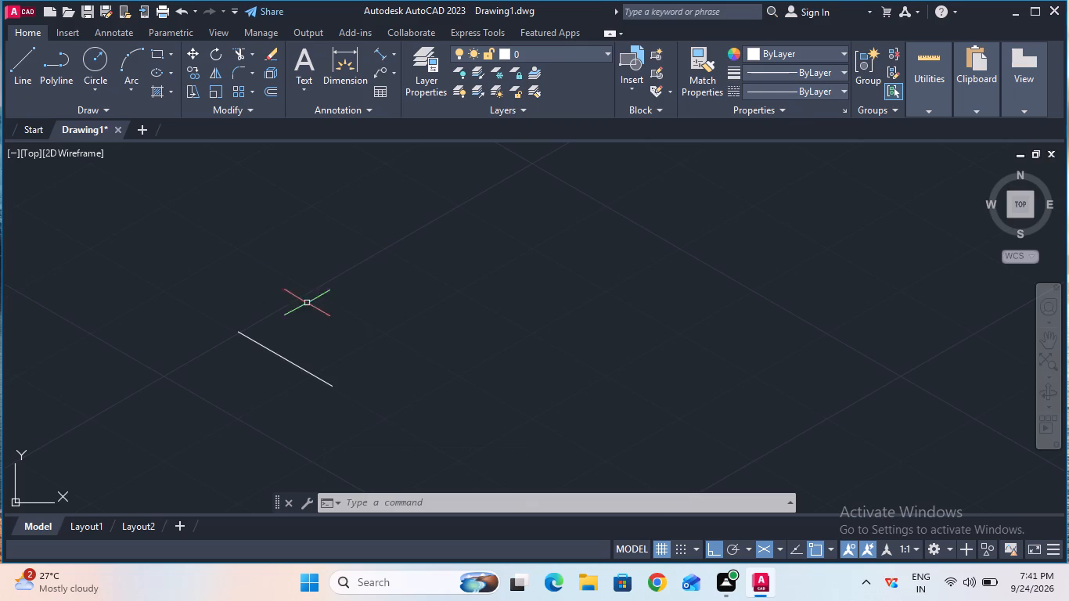
Complete the isometric square from the line's lower end with 80 mm sides at 30° and 150°, closing at the line's start point.
click(26, 75)
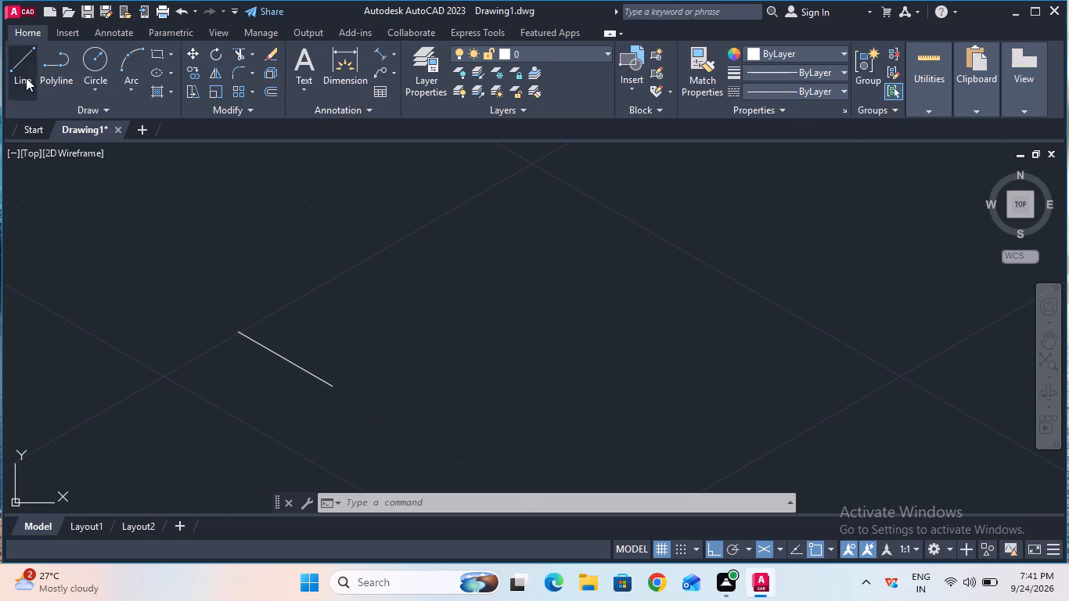
click(329, 386)
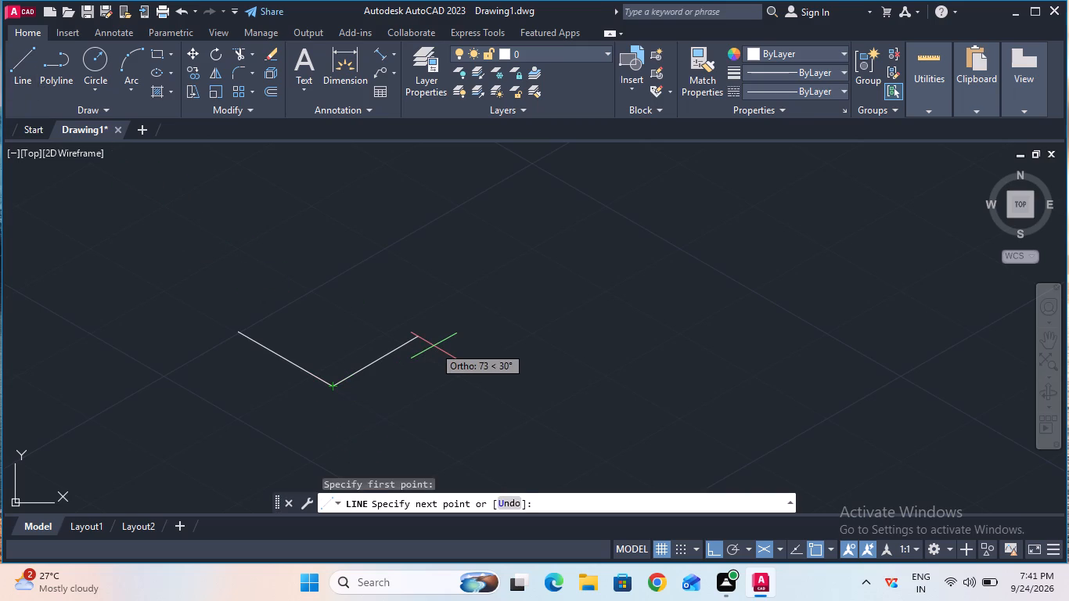
key(8)
key(0)
key(Return)
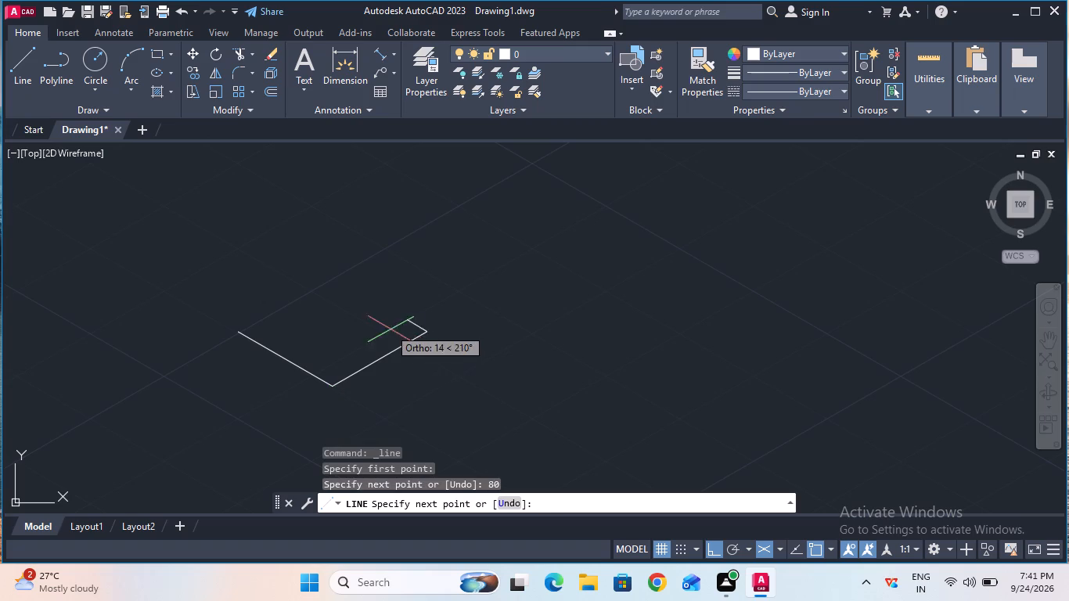
text(80)
key(Return)
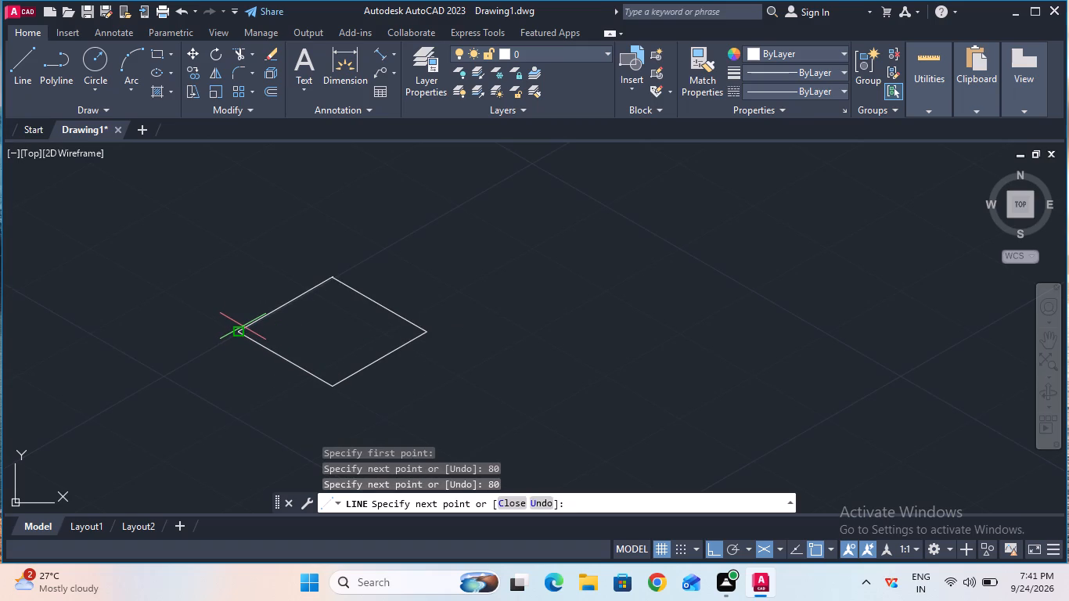
click(243, 328)
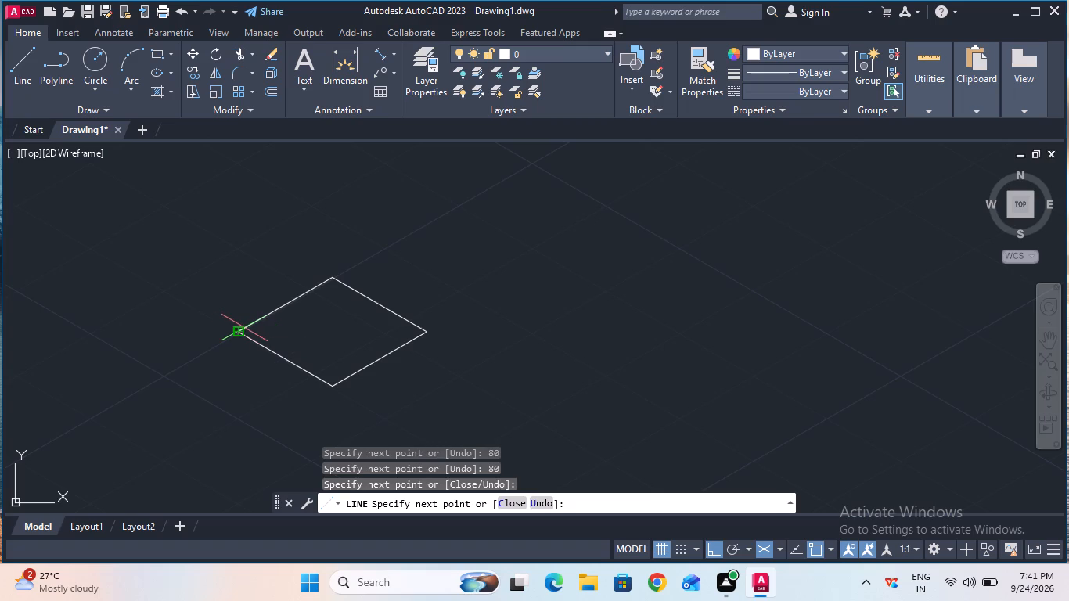
key(Escape)
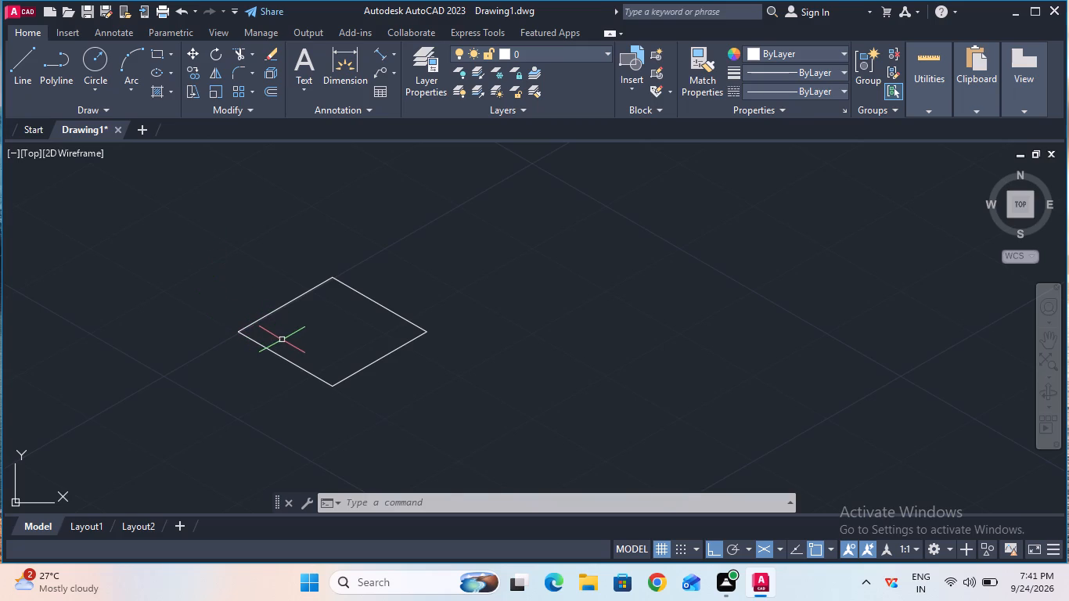
ctrl+scroll(282, 340, up, 2)
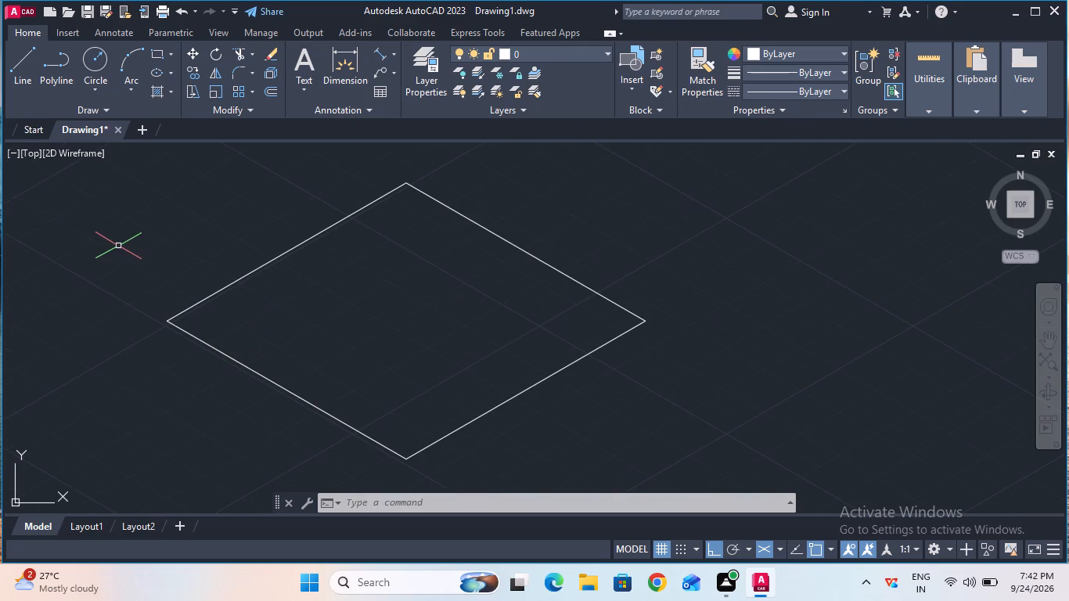
Draw a 10 mm line from the isometric square's left corner along its lower-left edge.
double_click(23, 88)
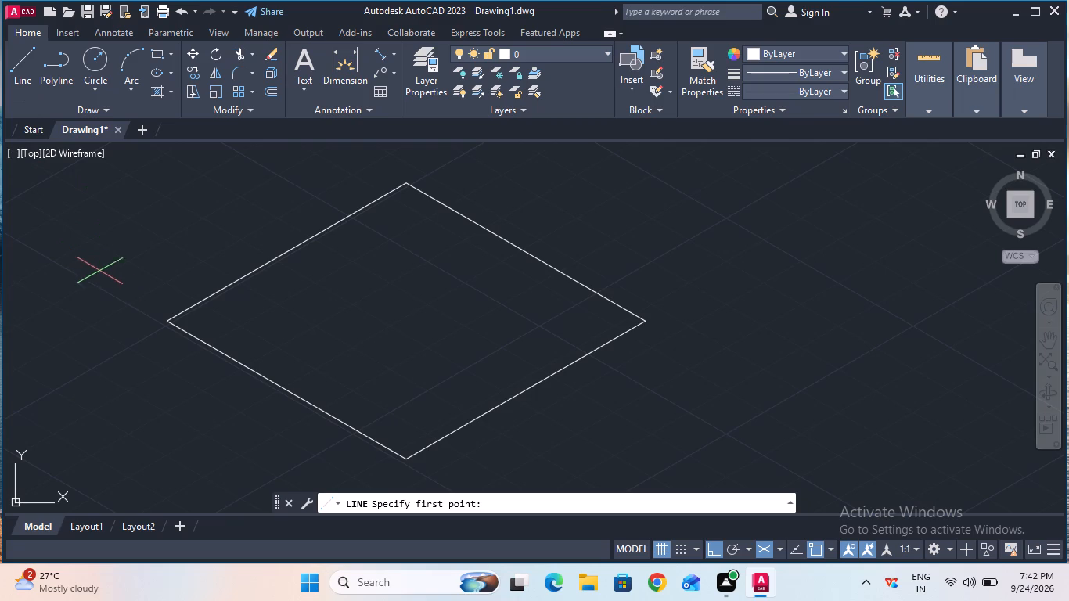
double_click(172, 322)
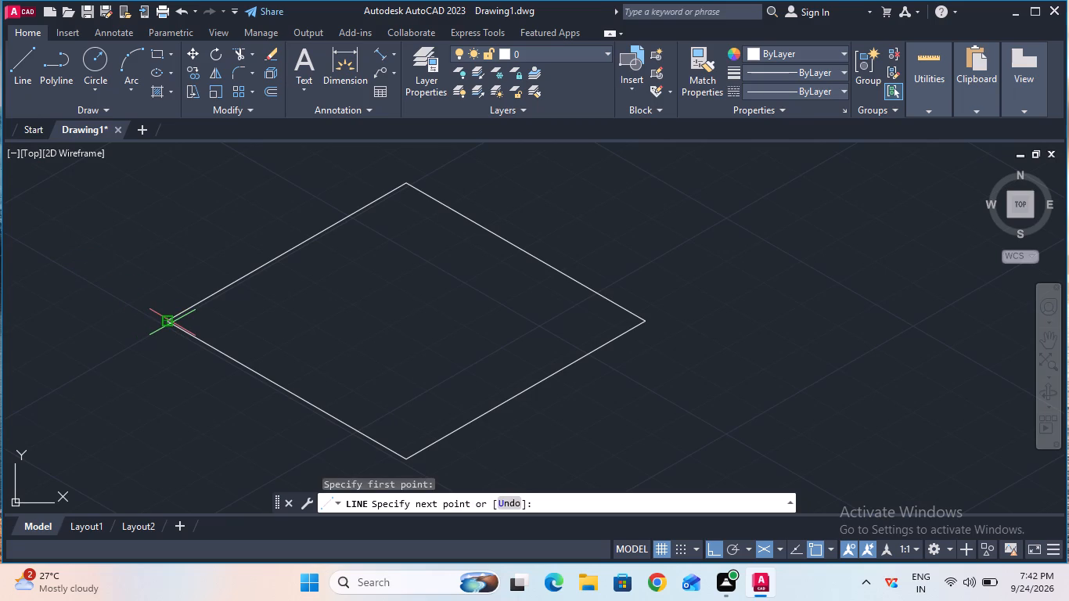
double_click(171, 321)
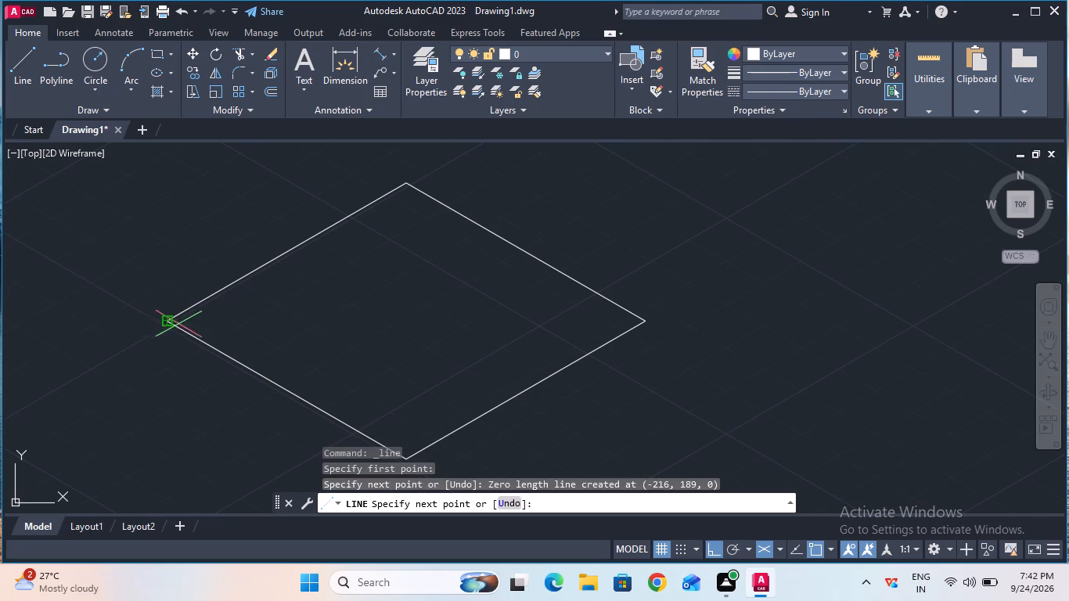
text(10)
key(Return)
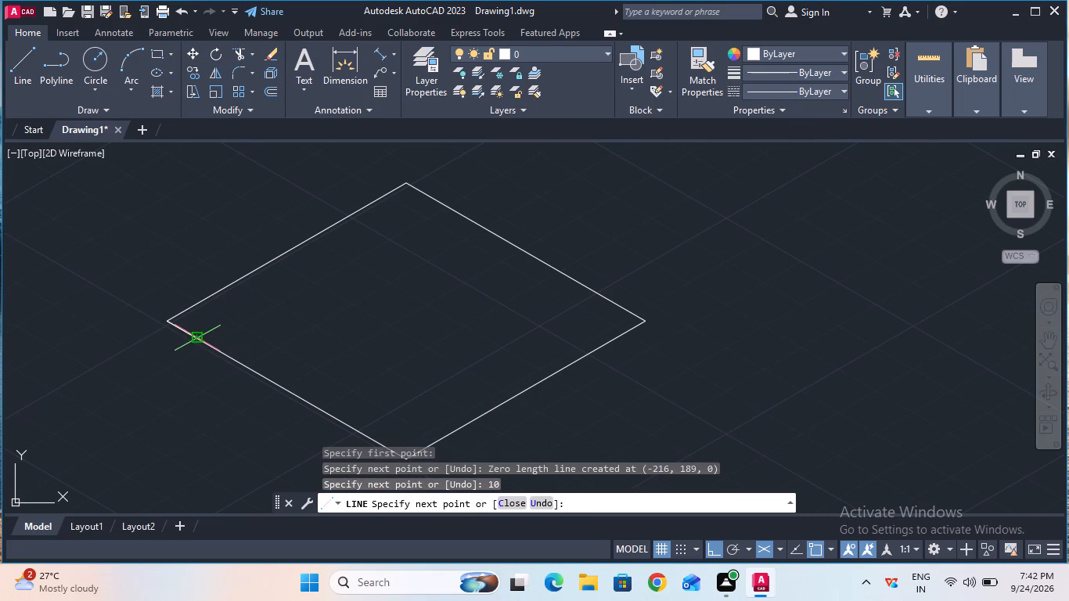
key(Escape)
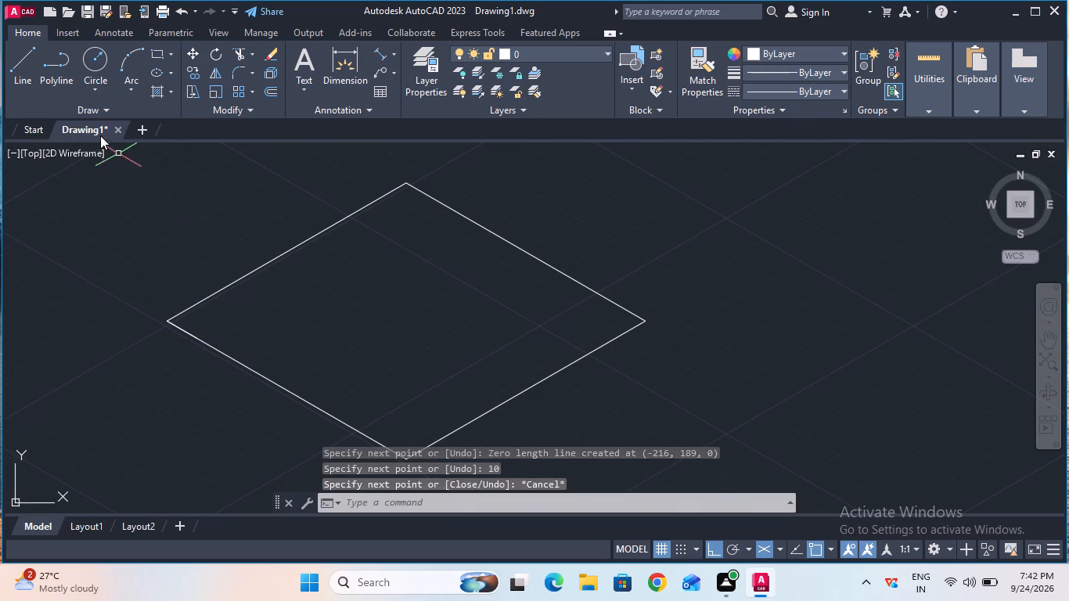
Draw two 10 mm lines from the square's bottom corner, one along the lower-left edge and one along the lower-right edge.
click(31, 74)
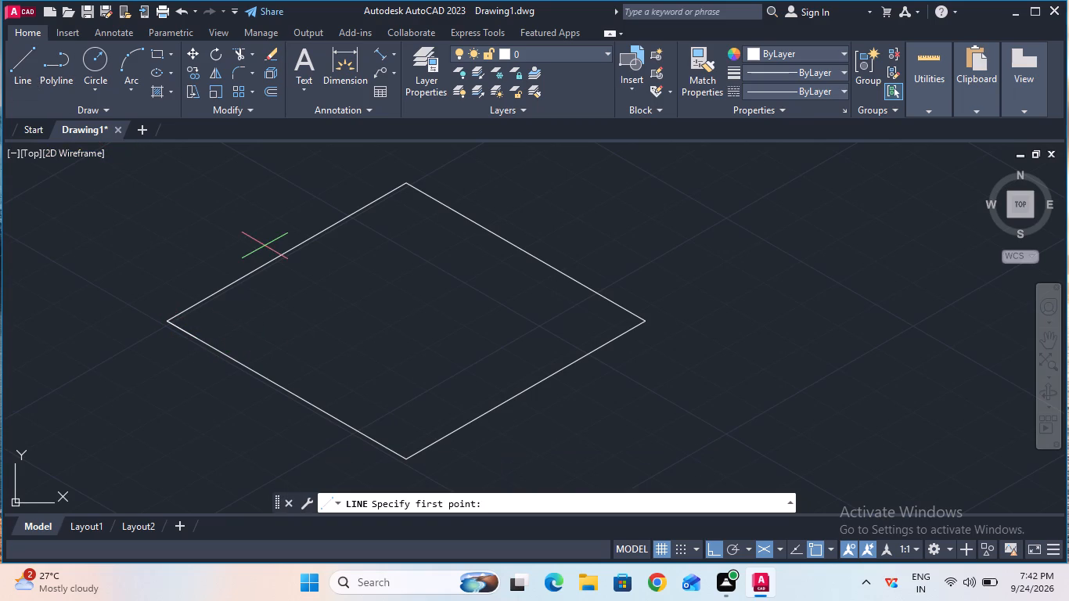
click(405, 459)
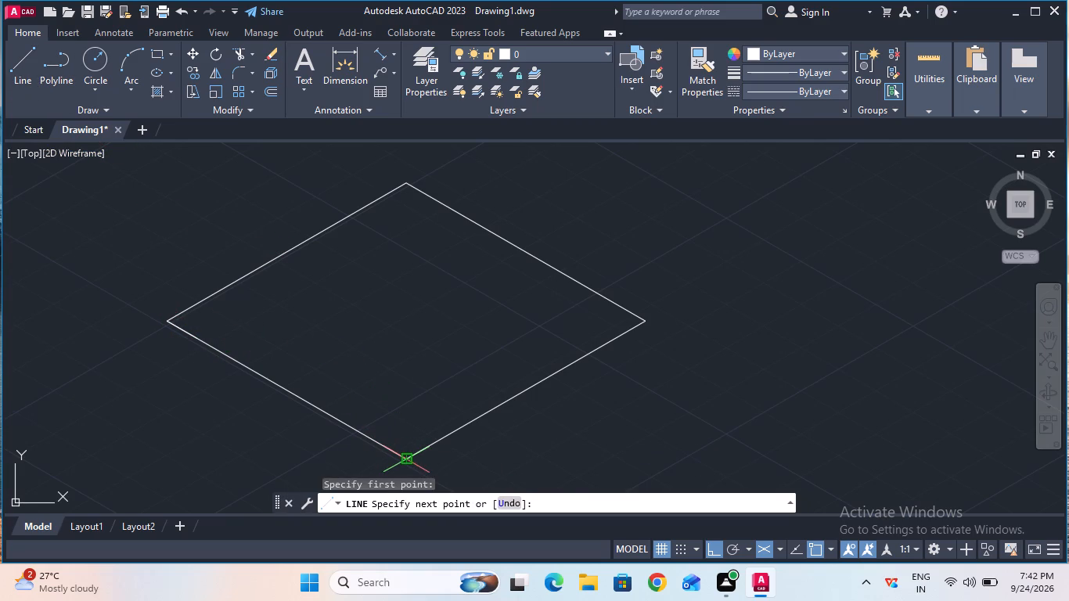
key(1)
key(0)
key(Return)
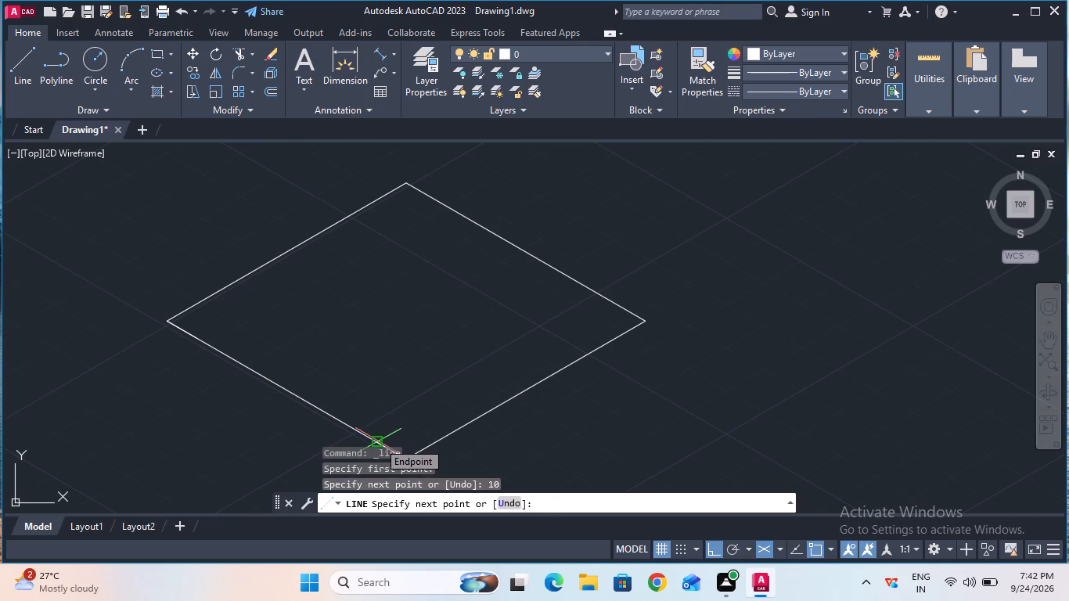
key(Escape)
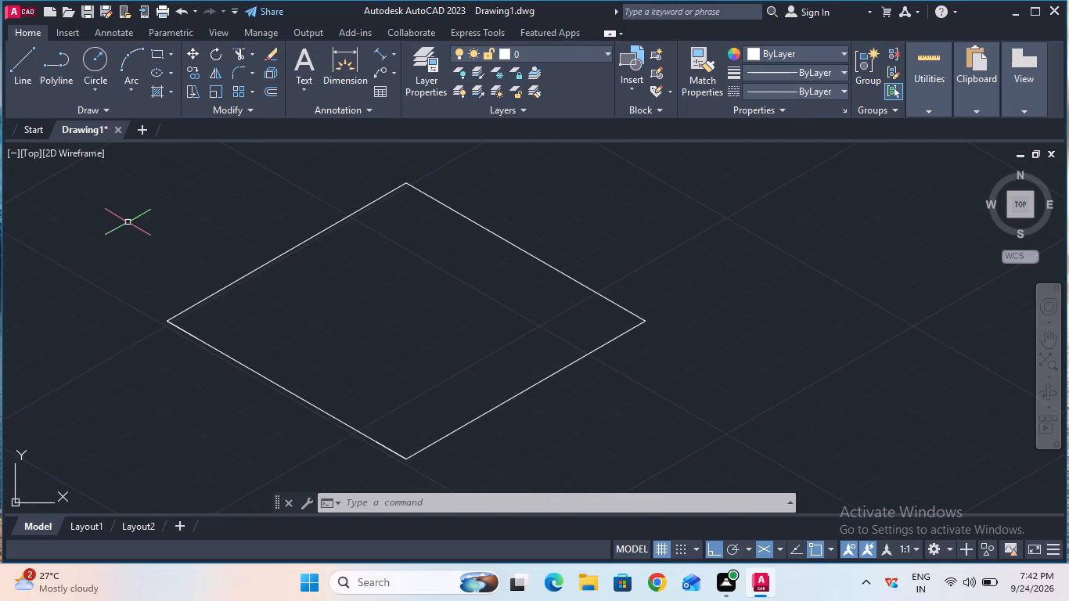
click(34, 83)
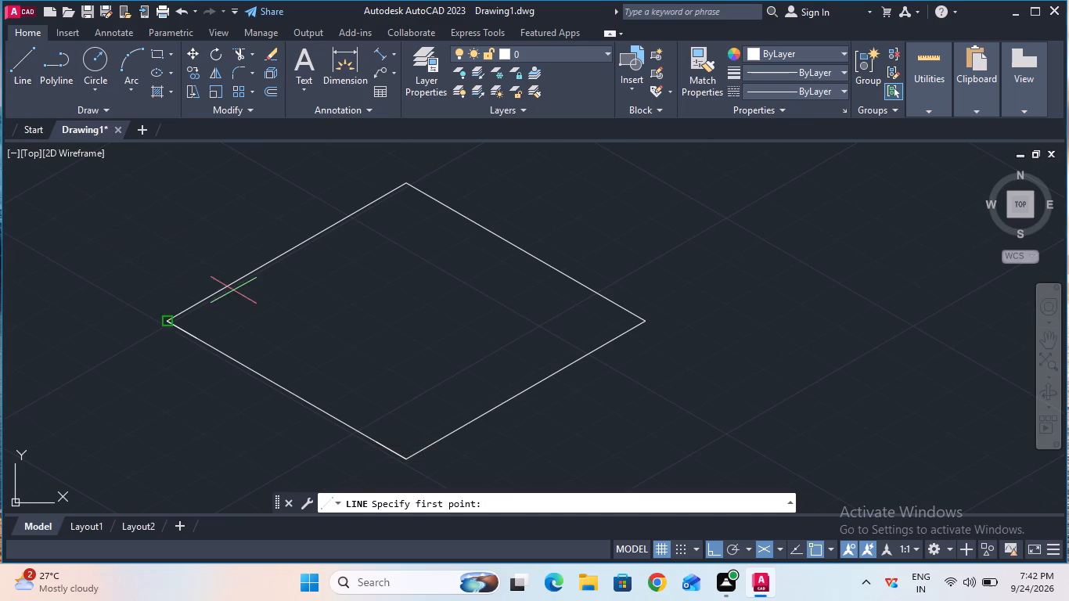
click(405, 457)
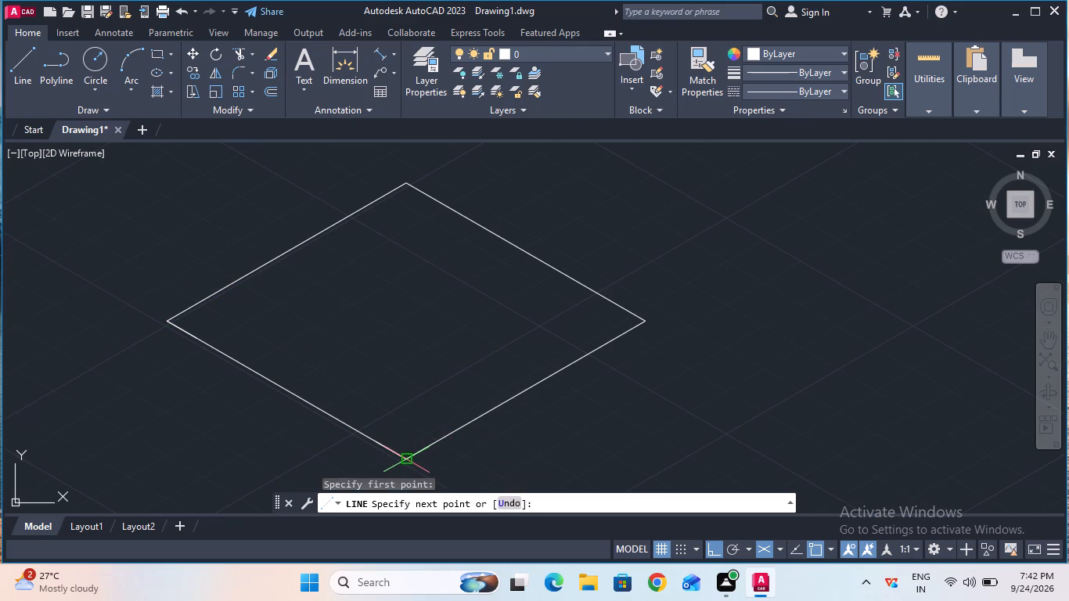
text(10)
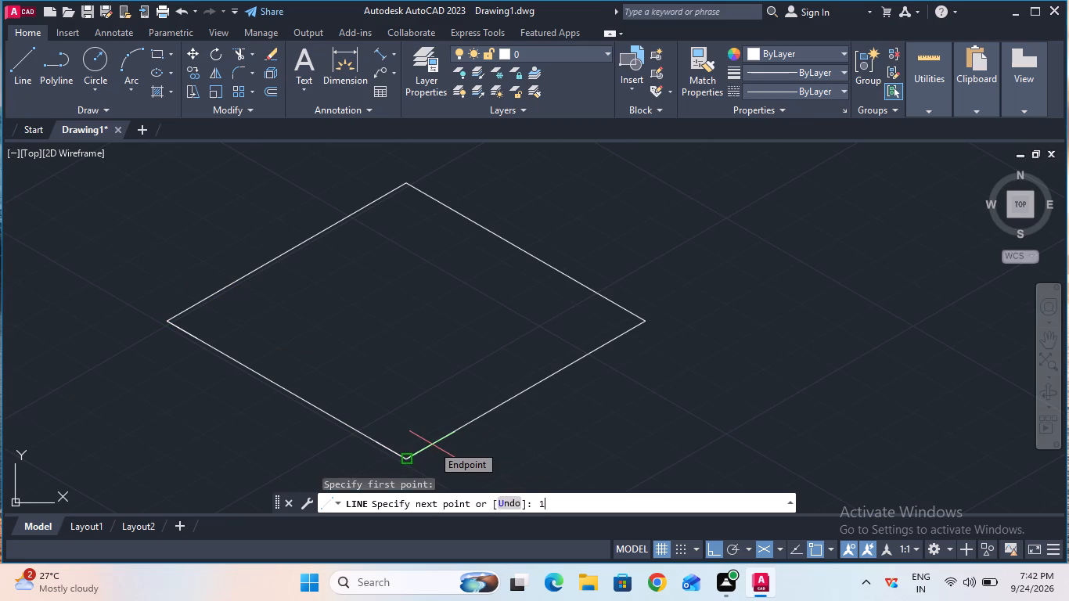
key(Return)
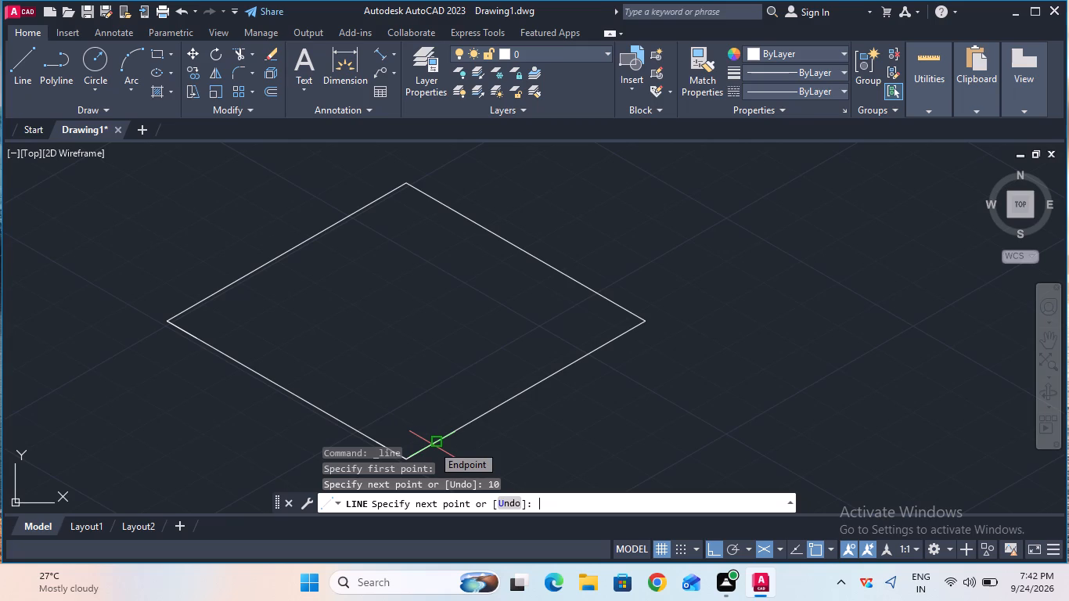
key(Escape)
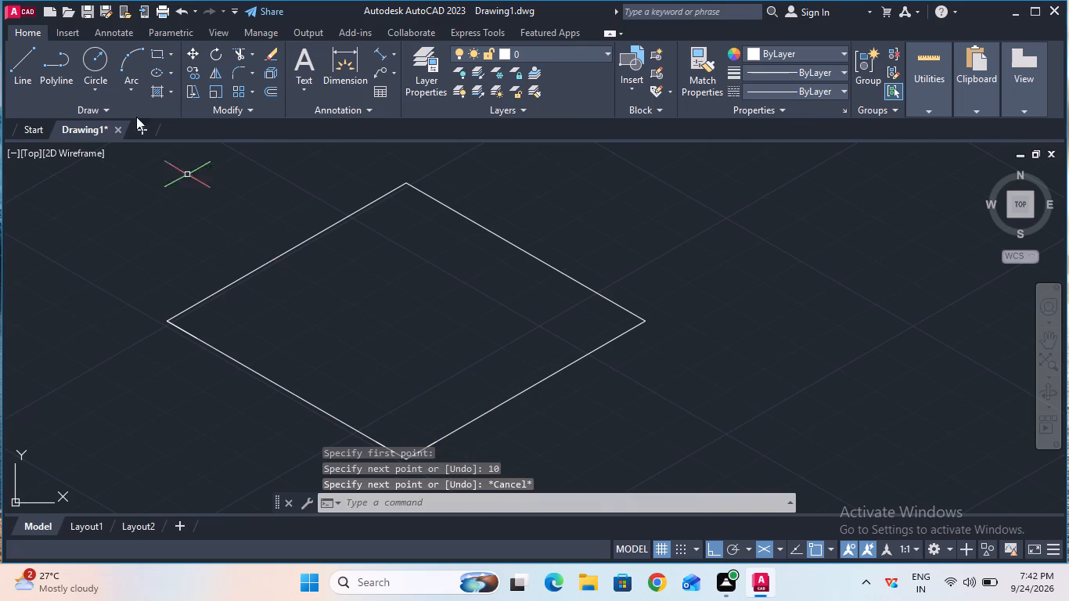
Draw a 10 mm line from the square's right corner along its lower-right edge.
click(30, 71)
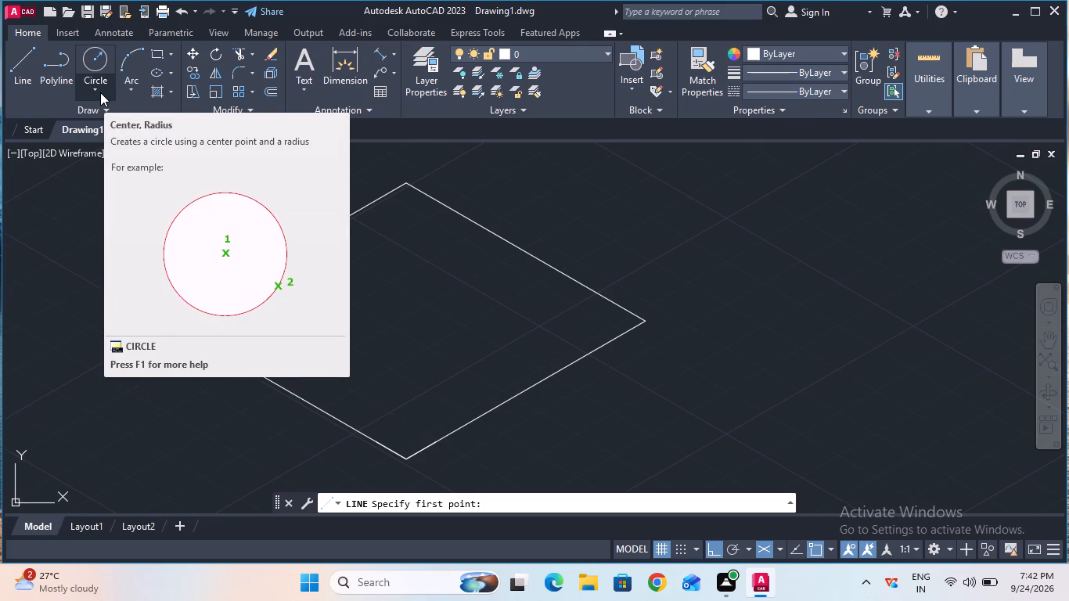
double_click(17, 69)
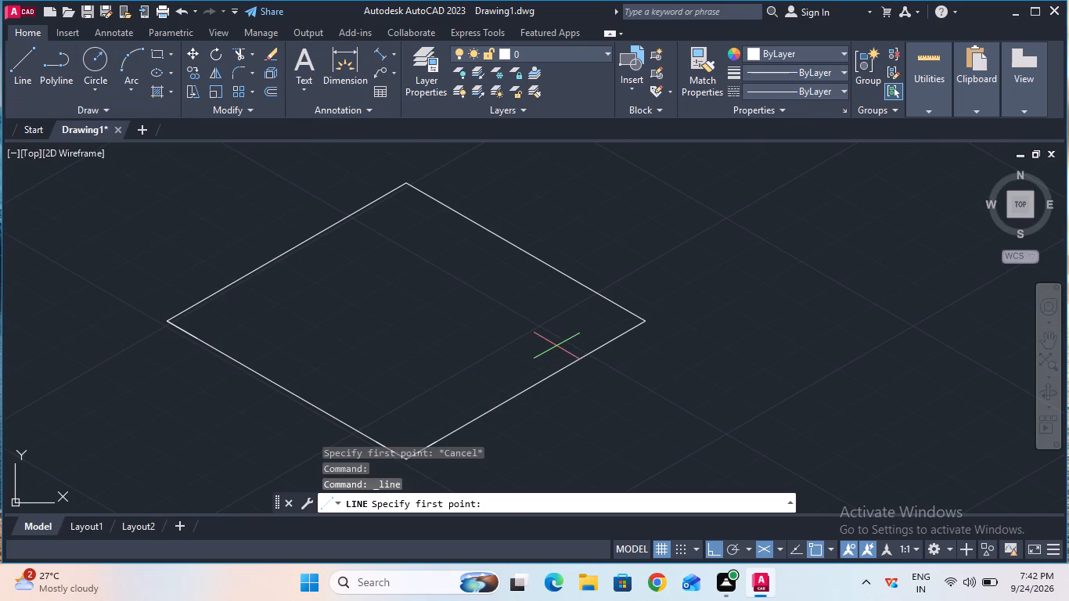
click(646, 322)
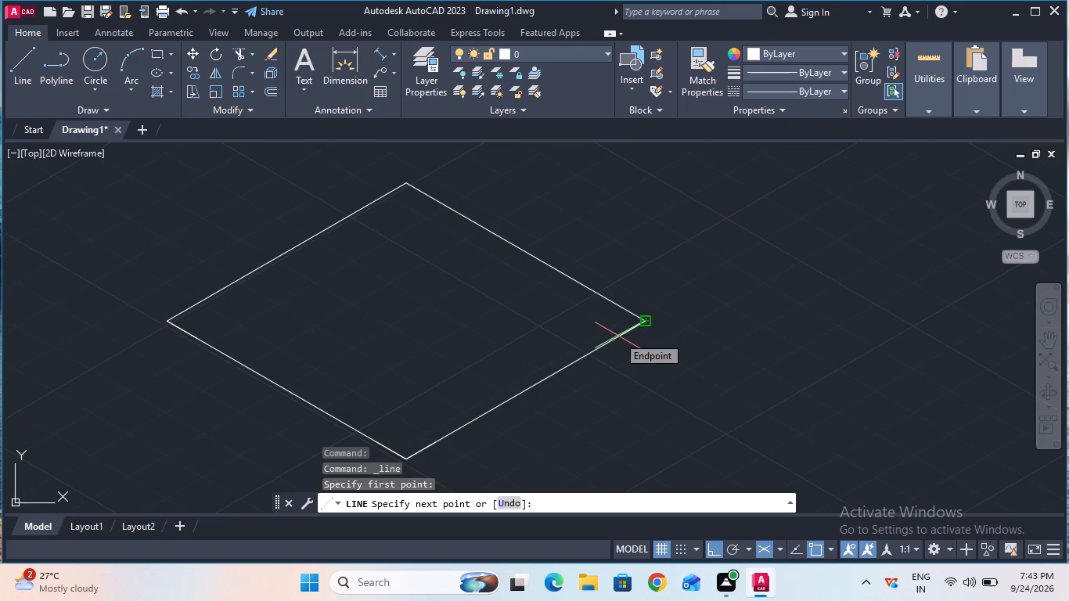
text(10)
key(Return)
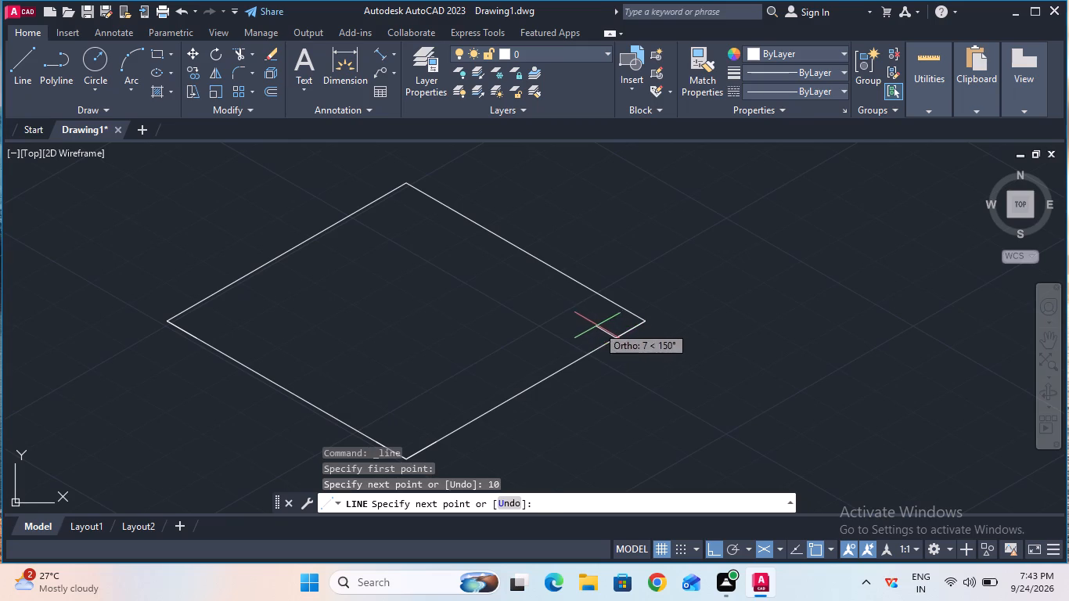
key(Escape)
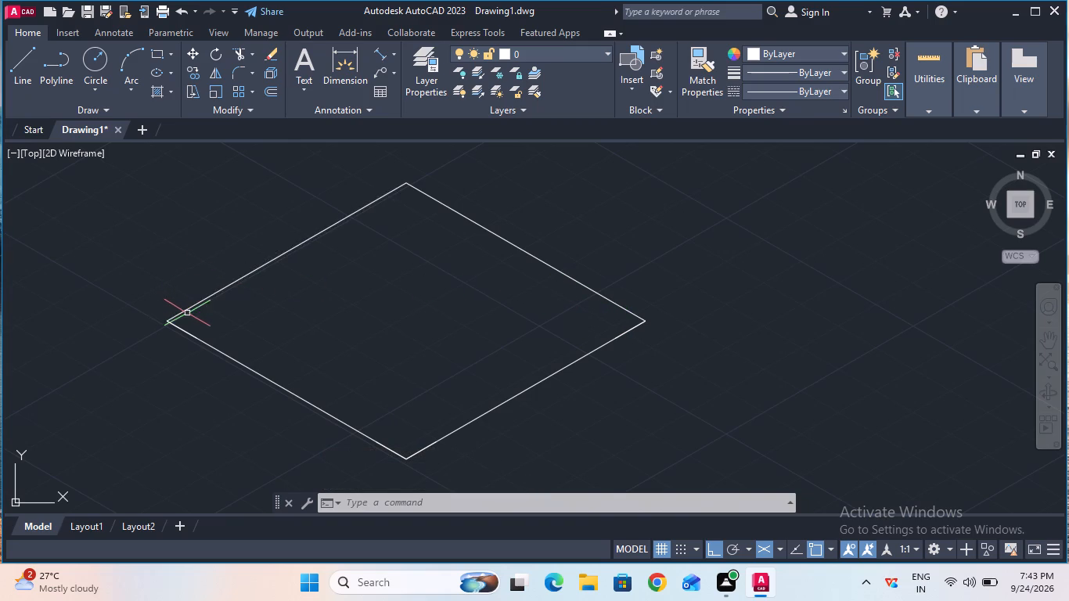
Draw a 10 mm line from the square's left corner along its upper-left edge.
click(25, 87)
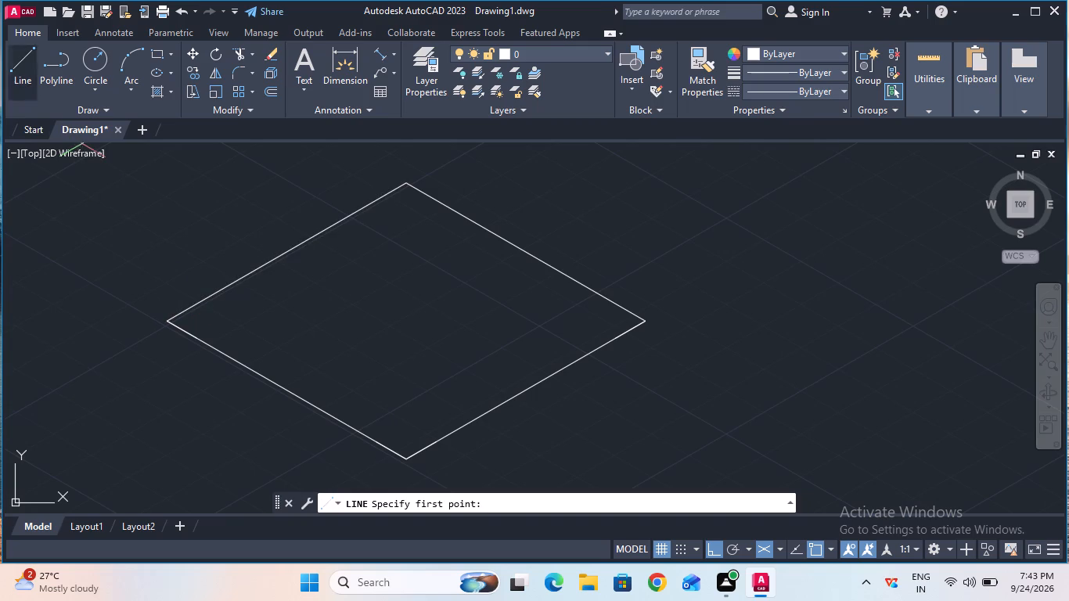
click(167, 320)
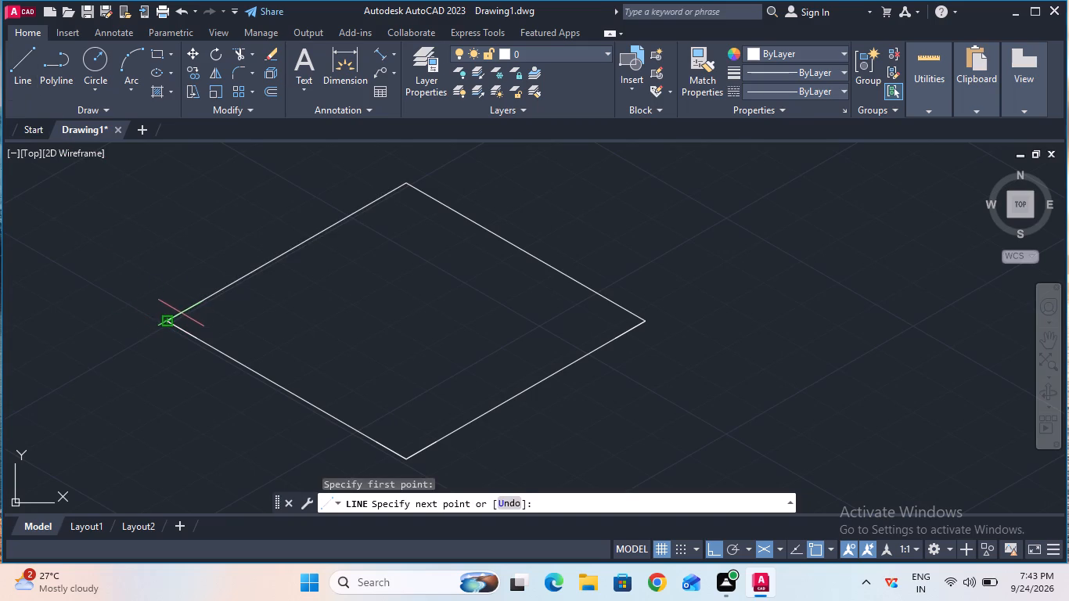
text(10)
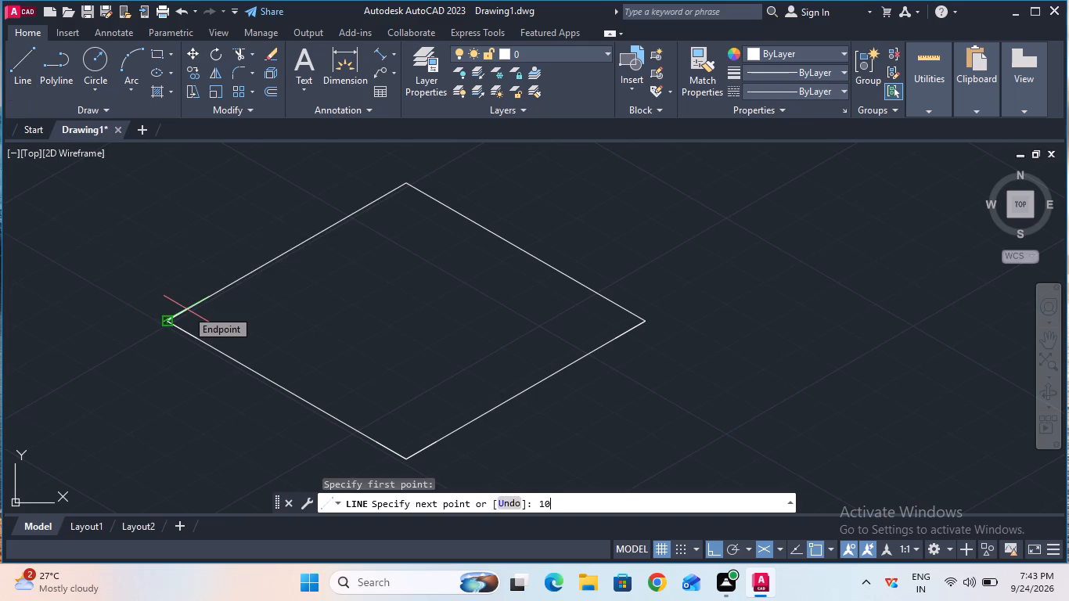
key(Return)
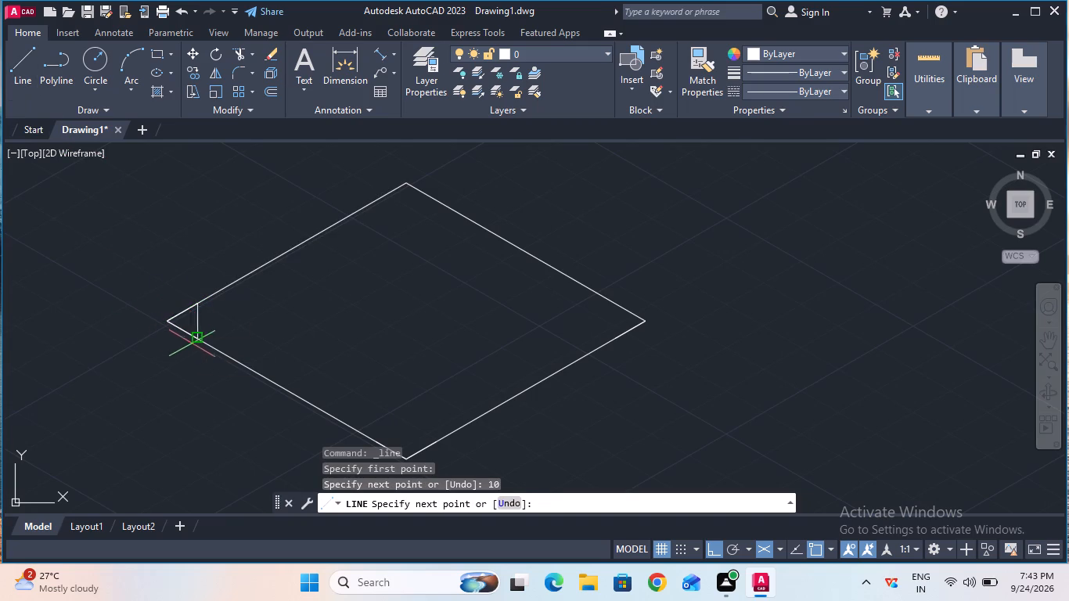
key(Escape)
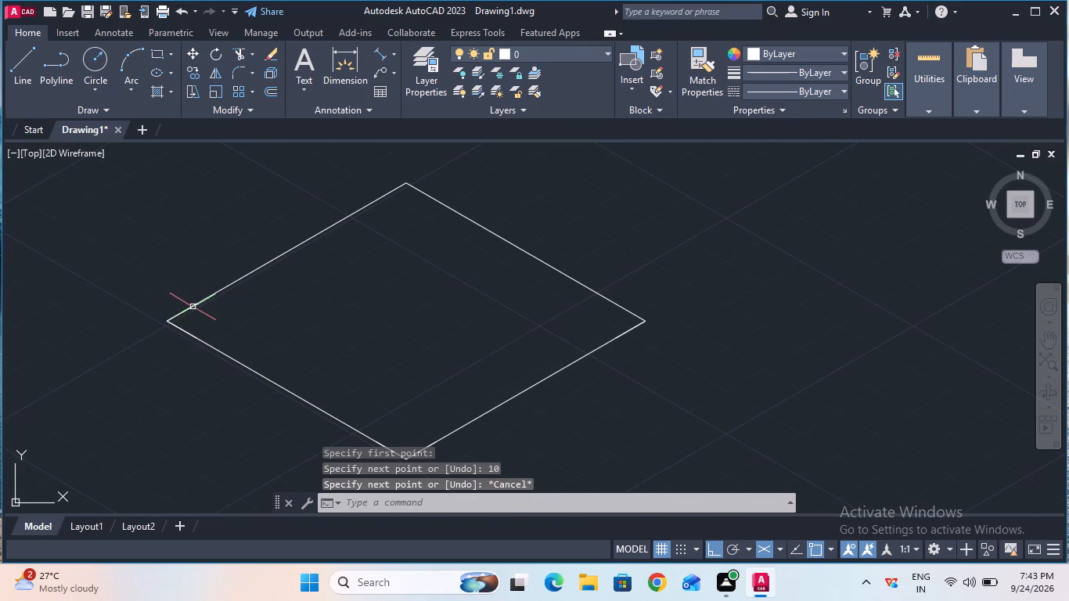
Draw a 10 mm line from the square's right corner along its upper-right edge.
click(34, 90)
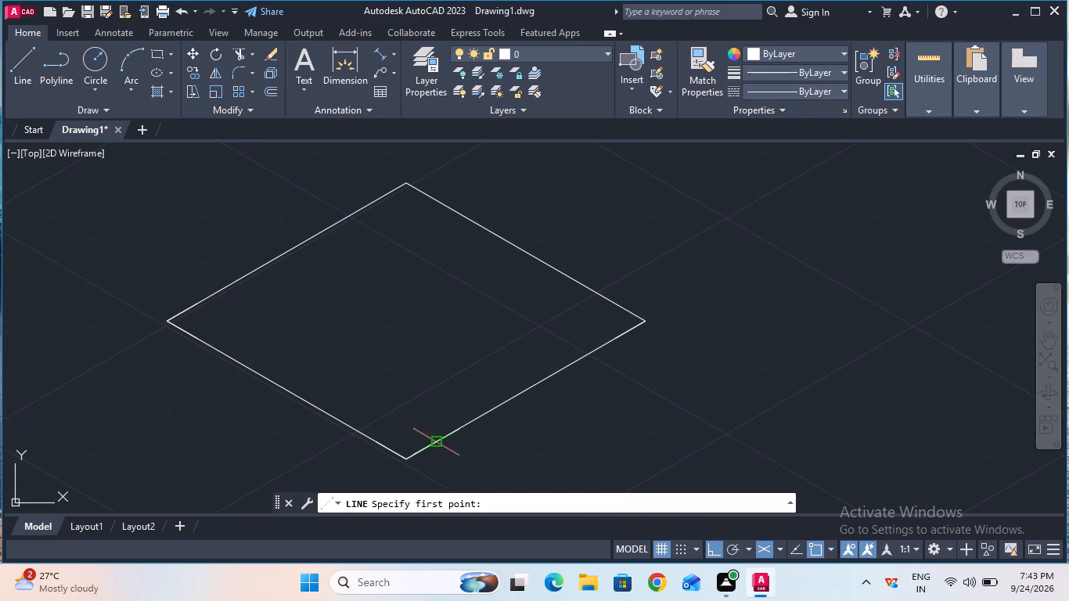
click(642, 320)
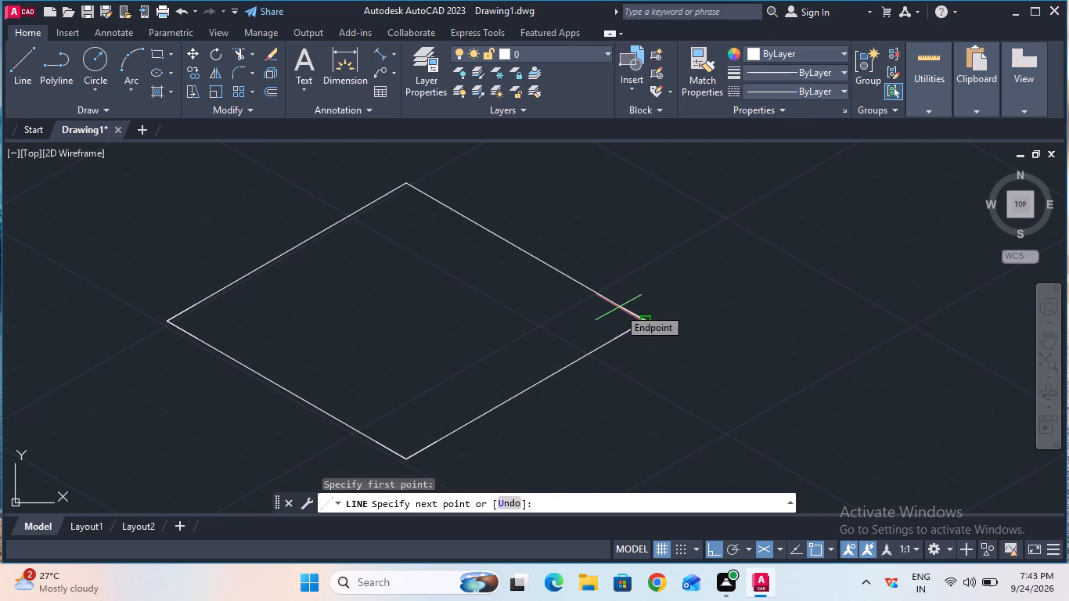
text(1`)
key(0)
key(BackSpace)
key(BackSpace)
key(0)
key(Return)
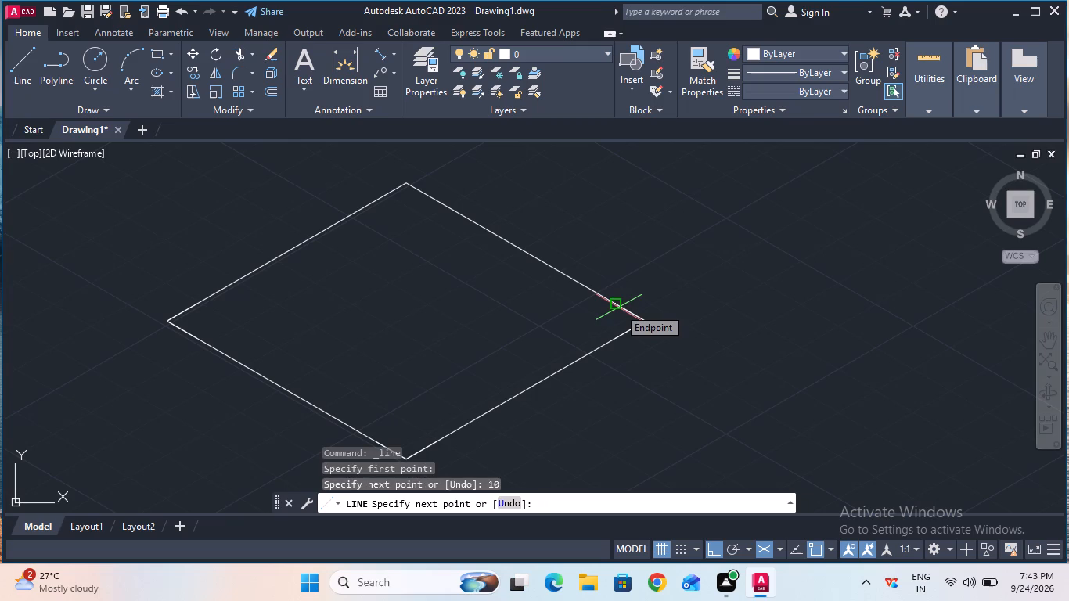
key(Escape)
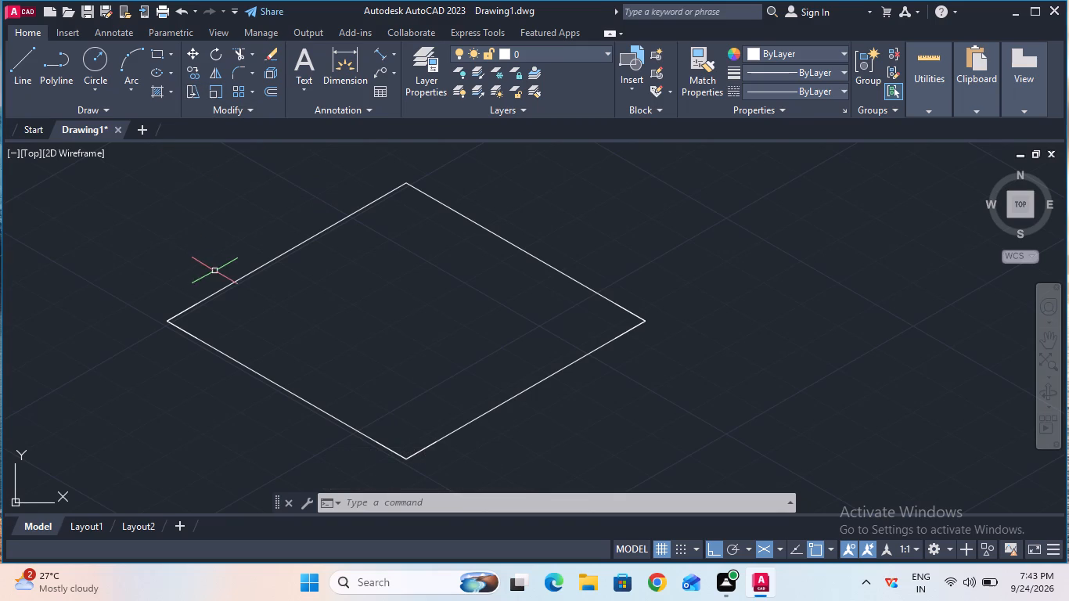
Select the isometric square's upper-left, lower-left and upper-right edges as objects for the Copy command.
click(196, 78)
click(265, 263)
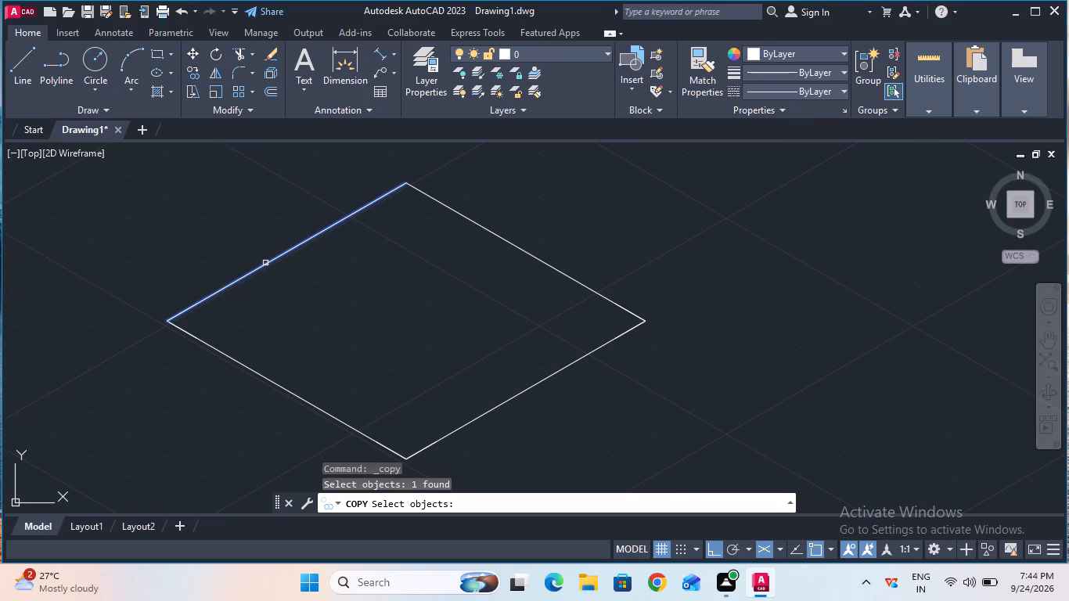
shift+click(257, 372)
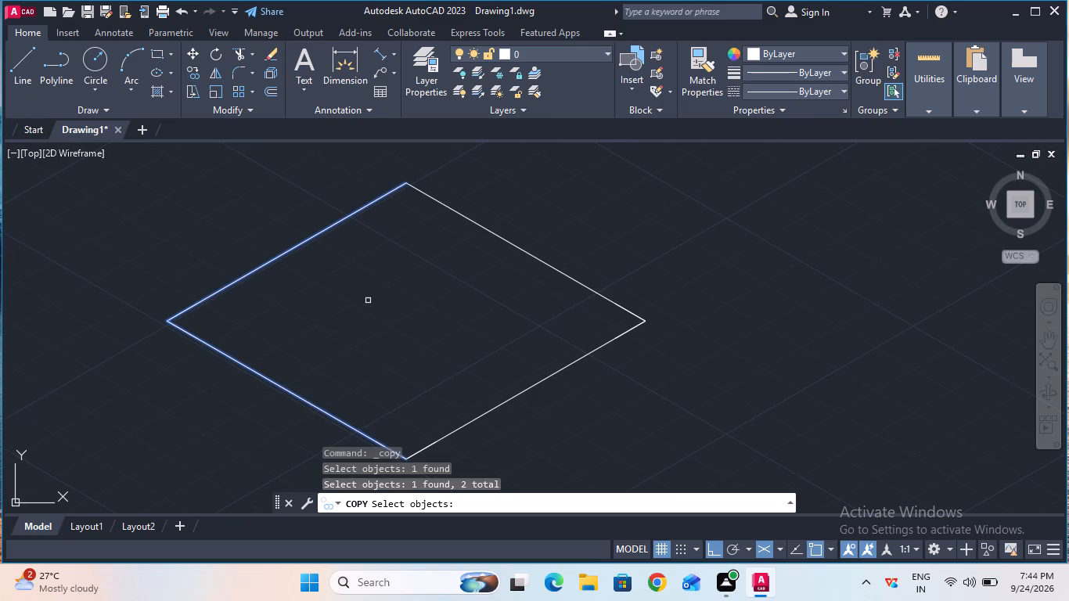
shift+click(493, 229)
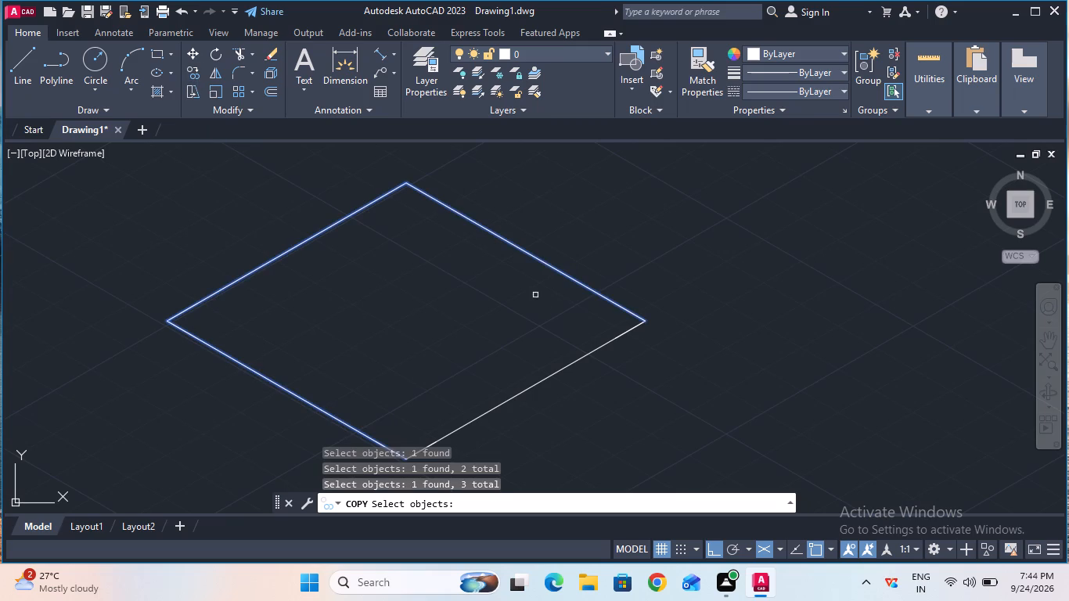
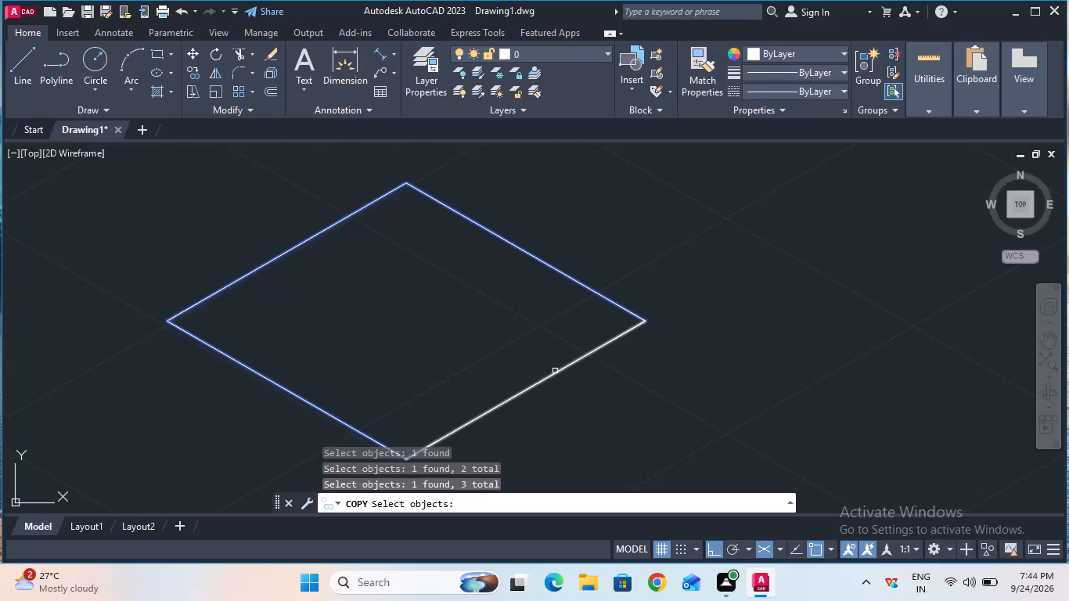
Add the lower-right edge to the Copy selection and copy all four square edges 8 mm vertically upward in the right isoplane.
shift+click(554, 371)
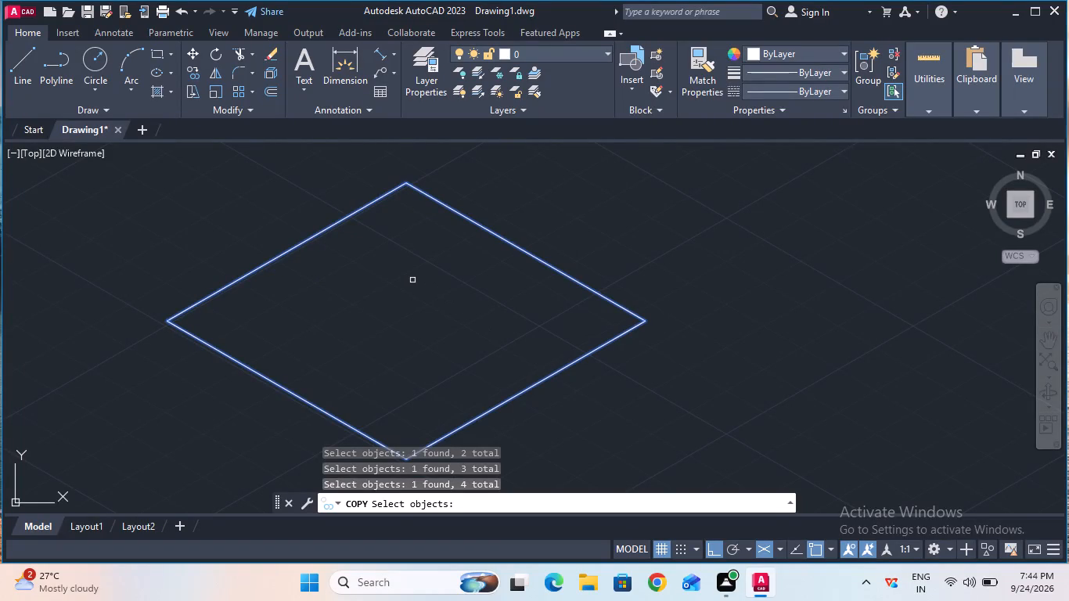
key(Return)
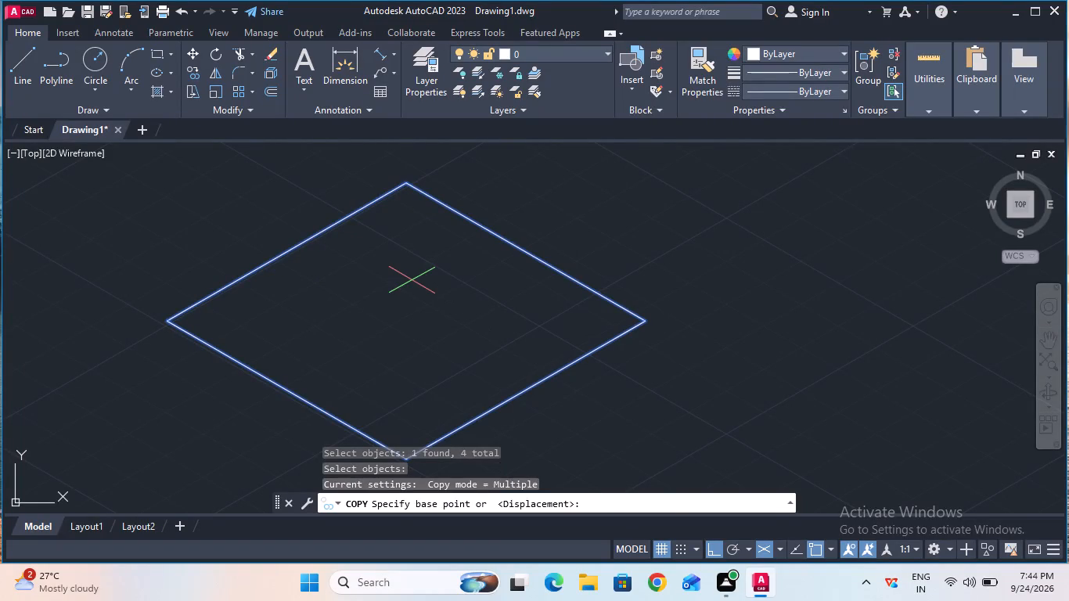
click(527, 251)
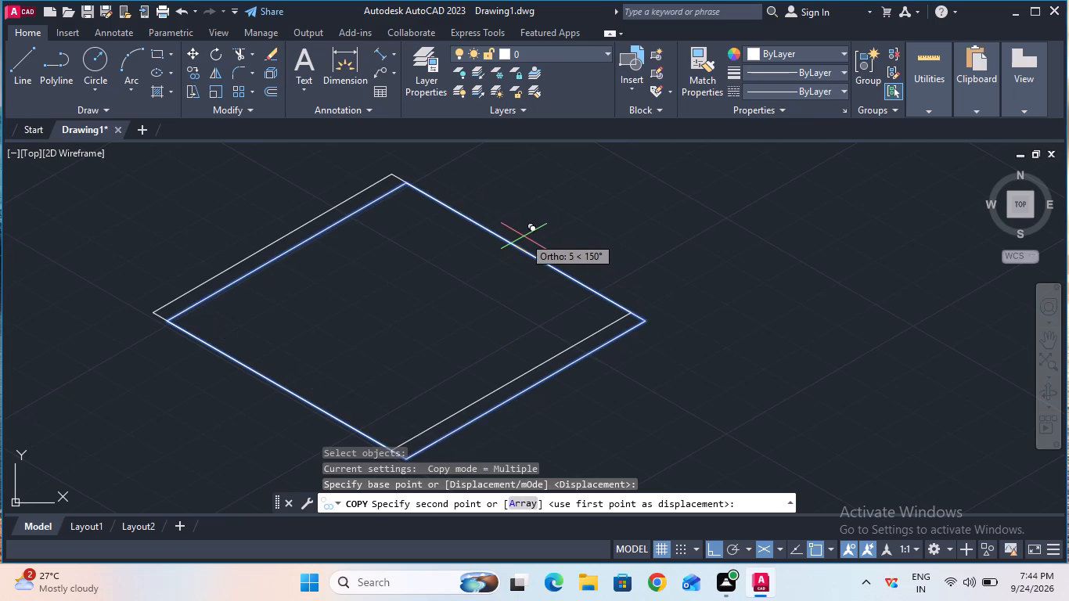
key(F5)
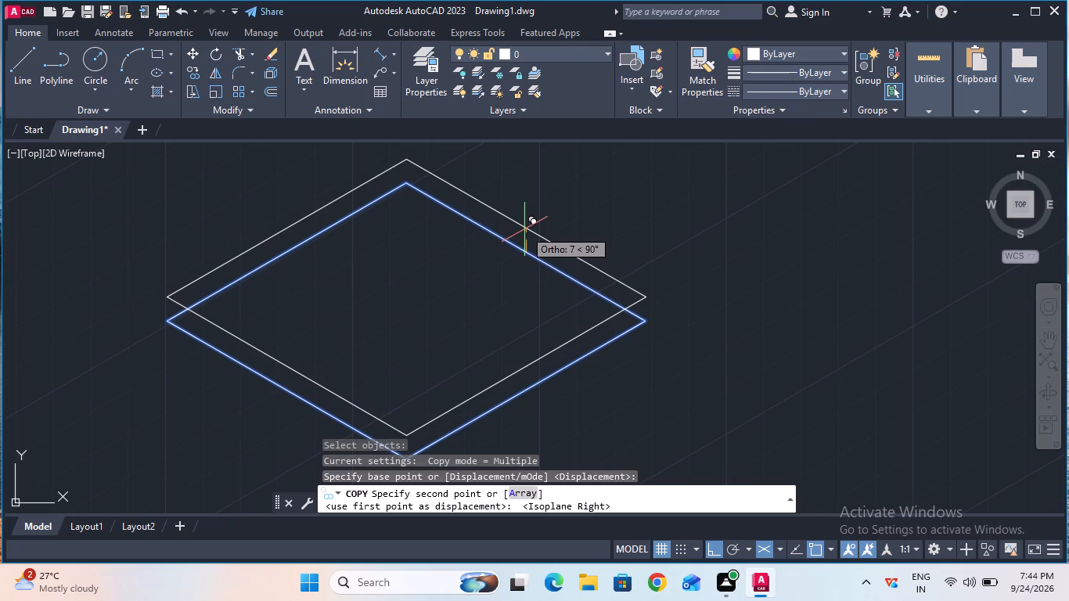
key(8)
key(Return)
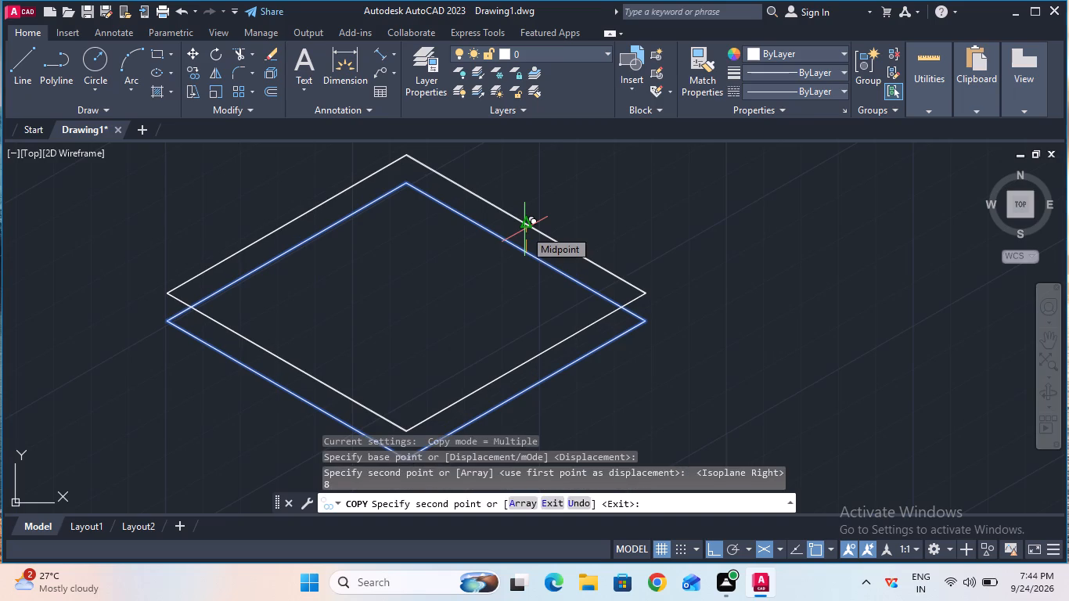
key(grave)
key(Escape)
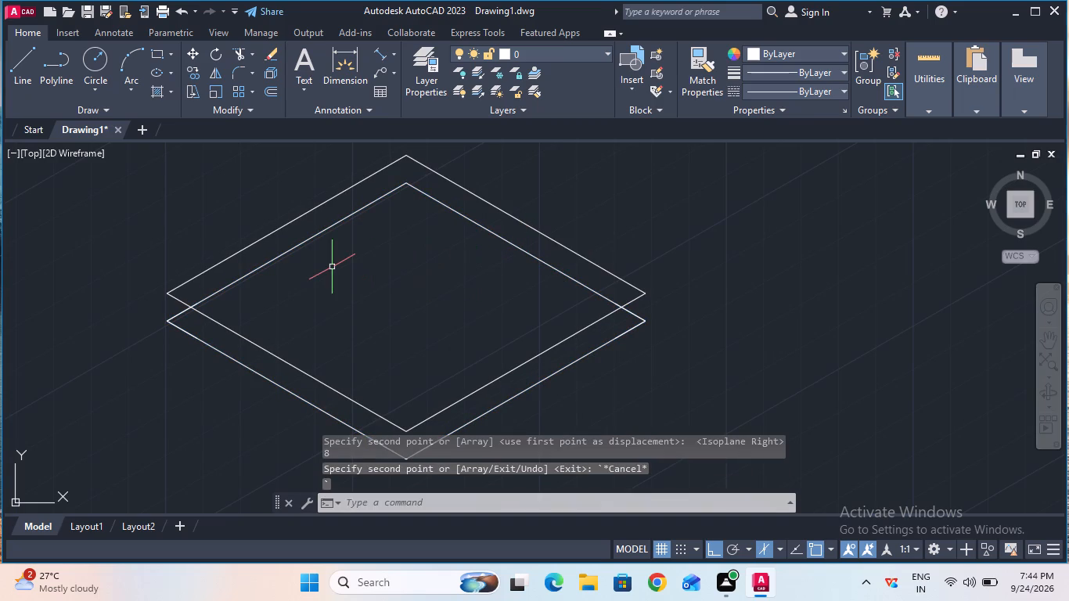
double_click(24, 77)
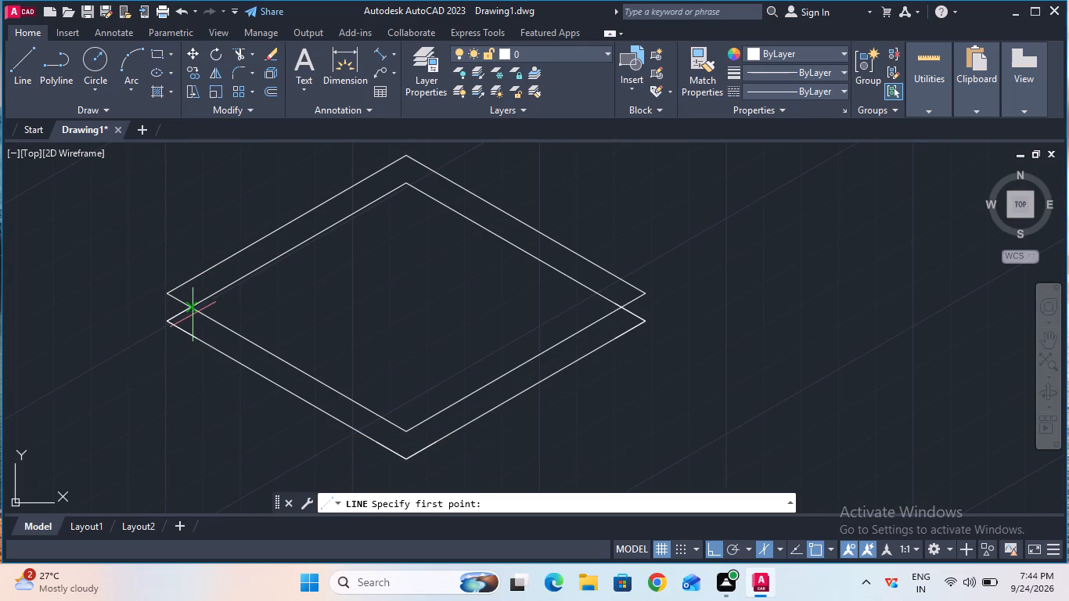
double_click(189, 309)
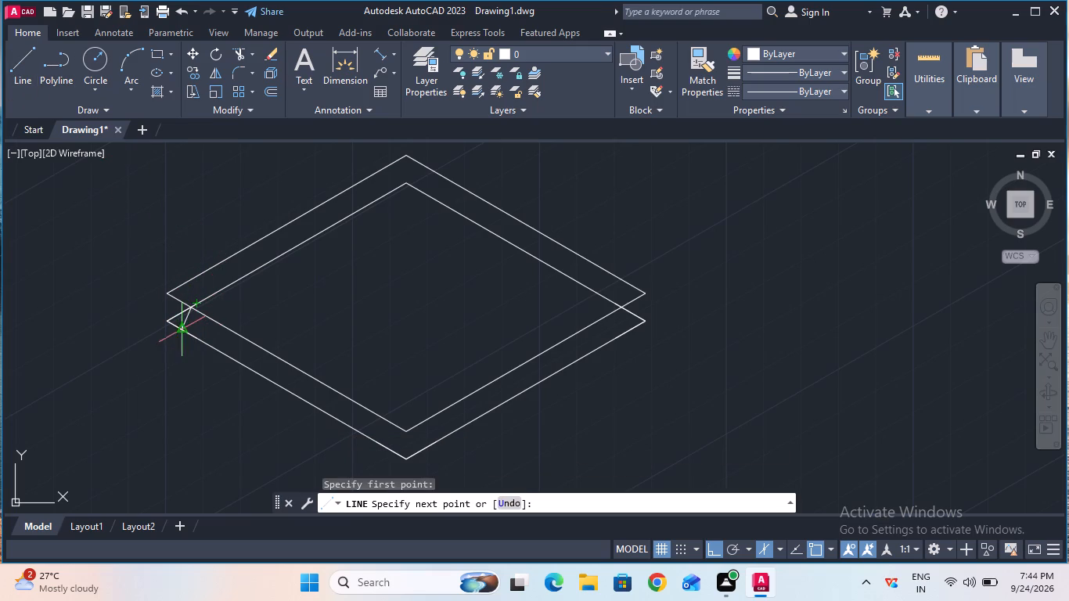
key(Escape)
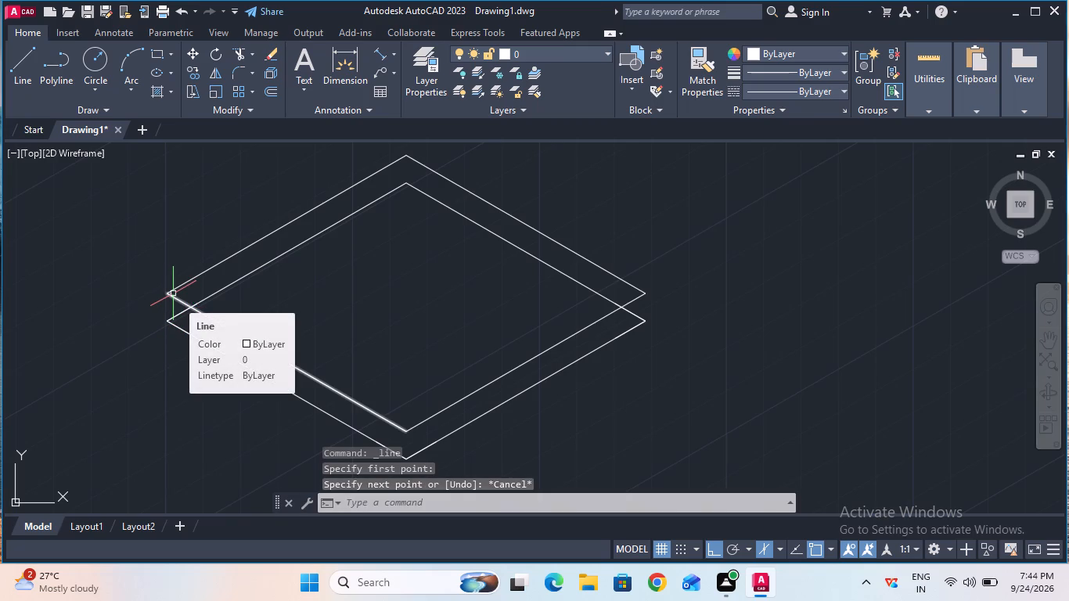
Draw a 10 mm vertical line upward from the 10 mm offset point on the lower square's lower-left edge near the left corner.
click(30, 76)
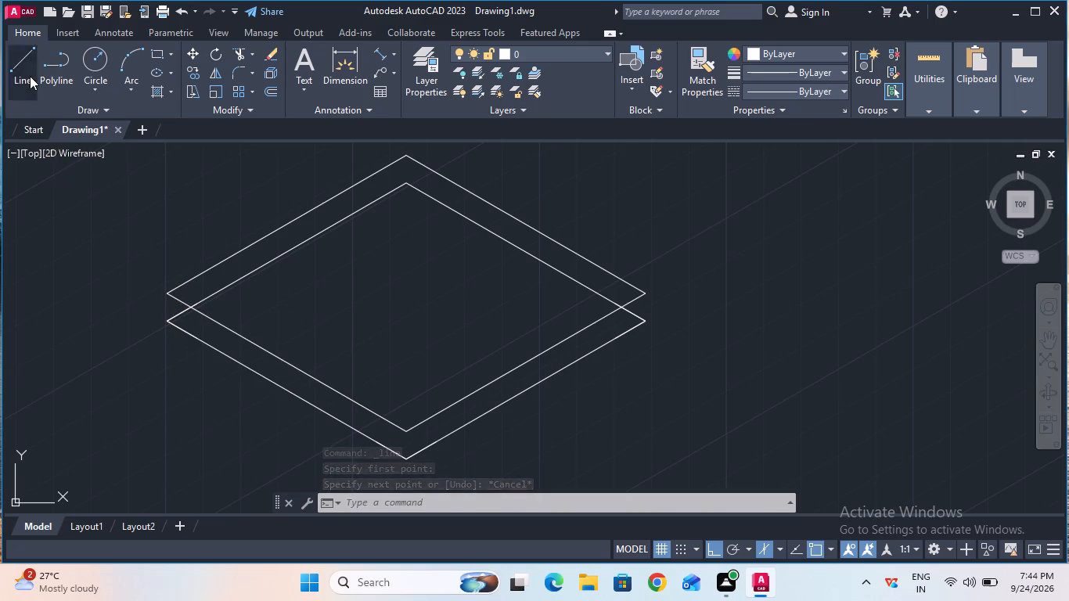
click(197, 343)
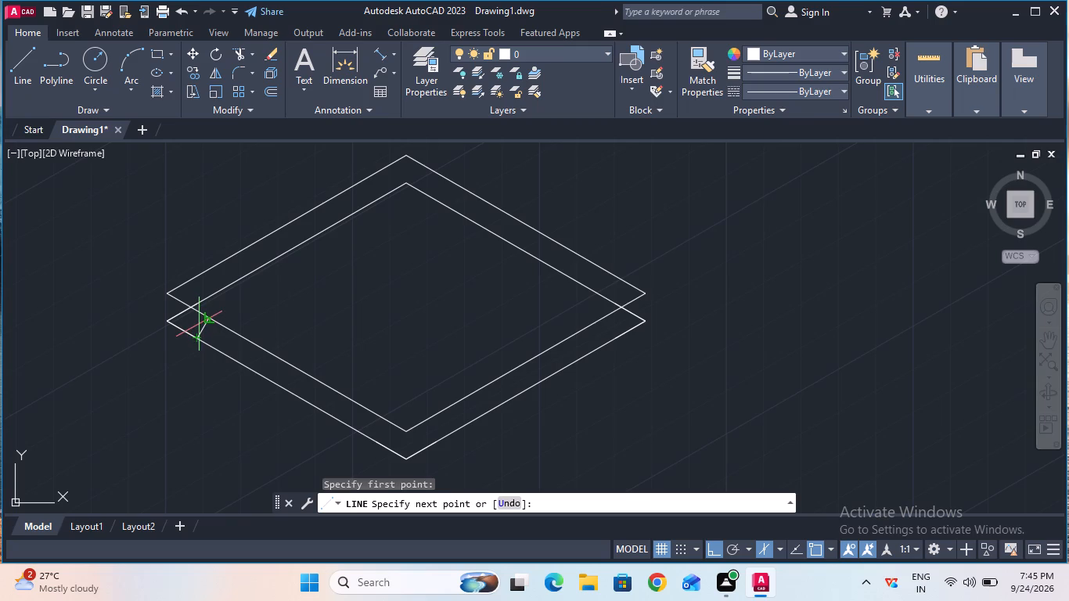
text(10)
key(Return)
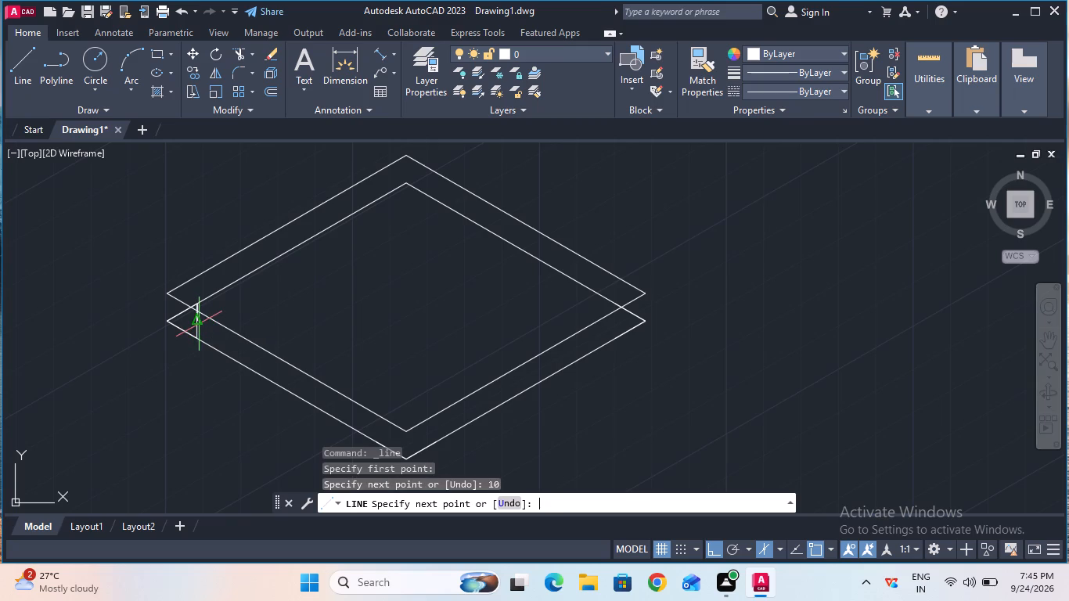
key(Escape)
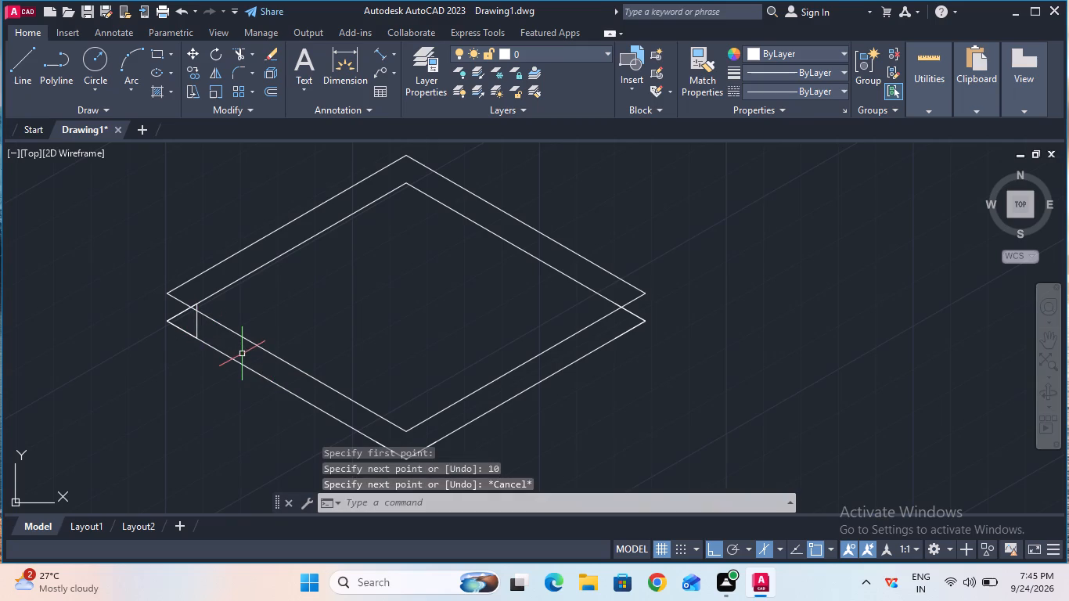
Trim the part of the vertical line that extends above the upper square's lower-left edge.
click(242, 54)
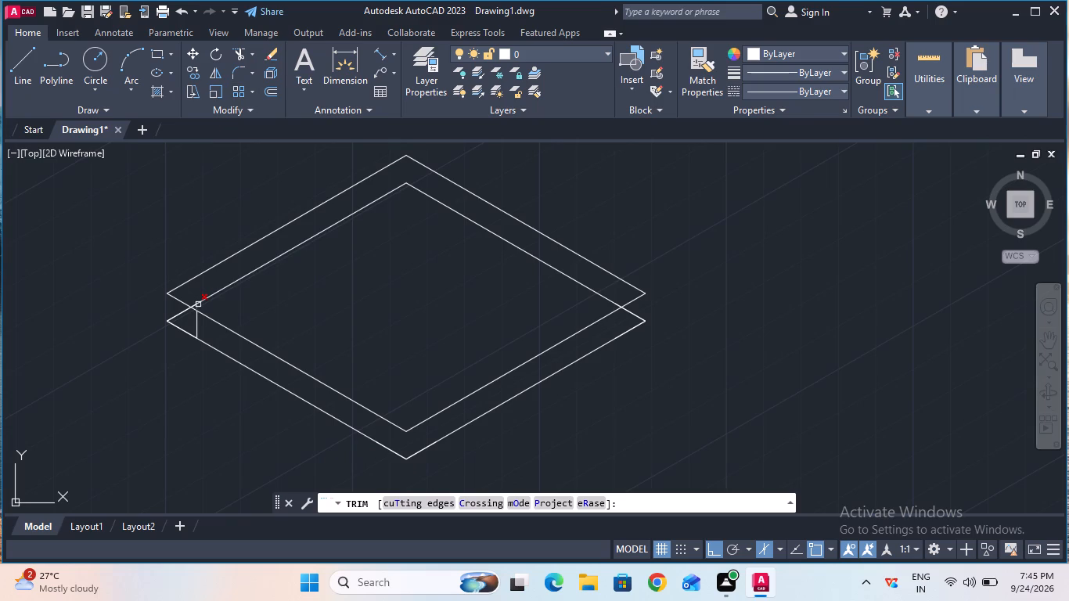
click(198, 304)
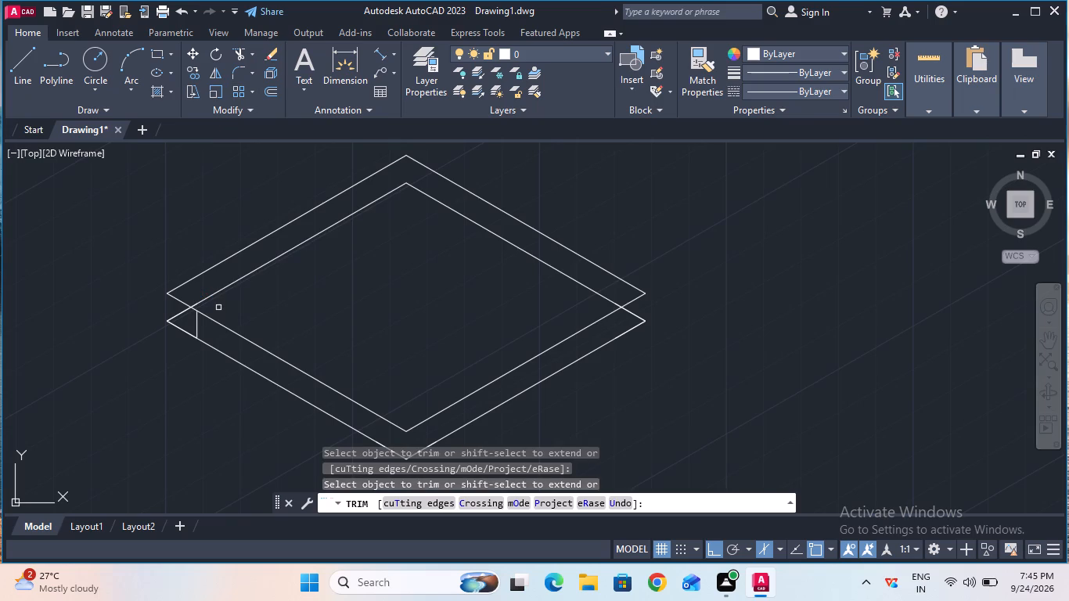
key(Escape)
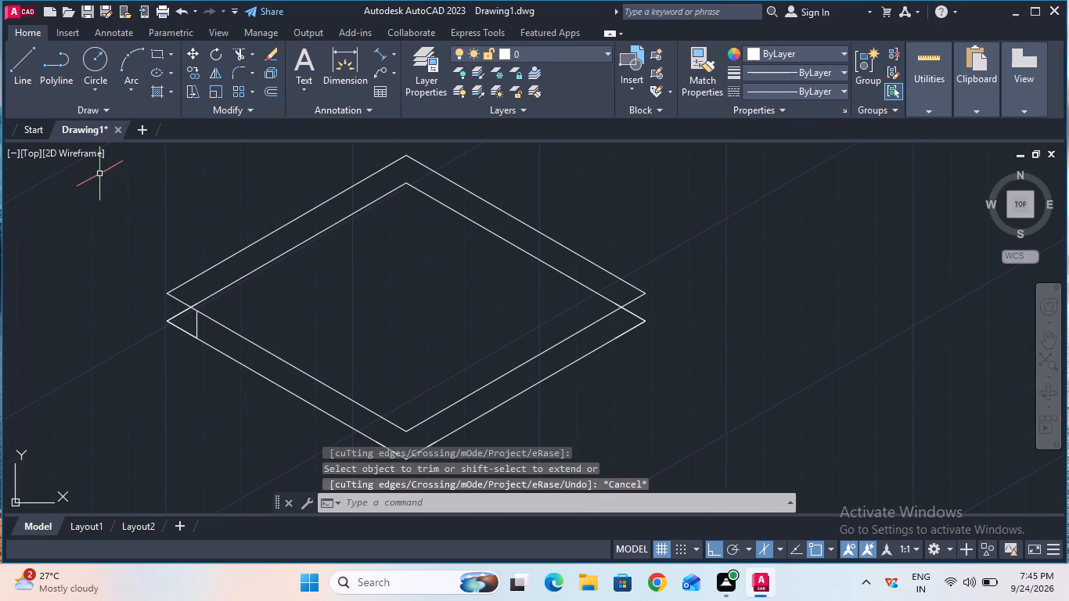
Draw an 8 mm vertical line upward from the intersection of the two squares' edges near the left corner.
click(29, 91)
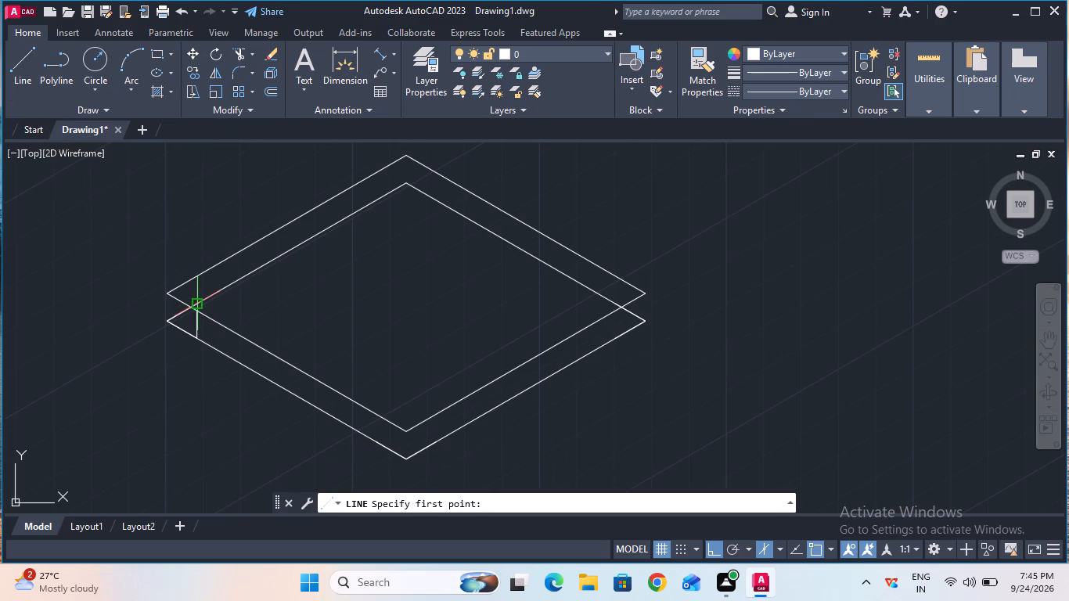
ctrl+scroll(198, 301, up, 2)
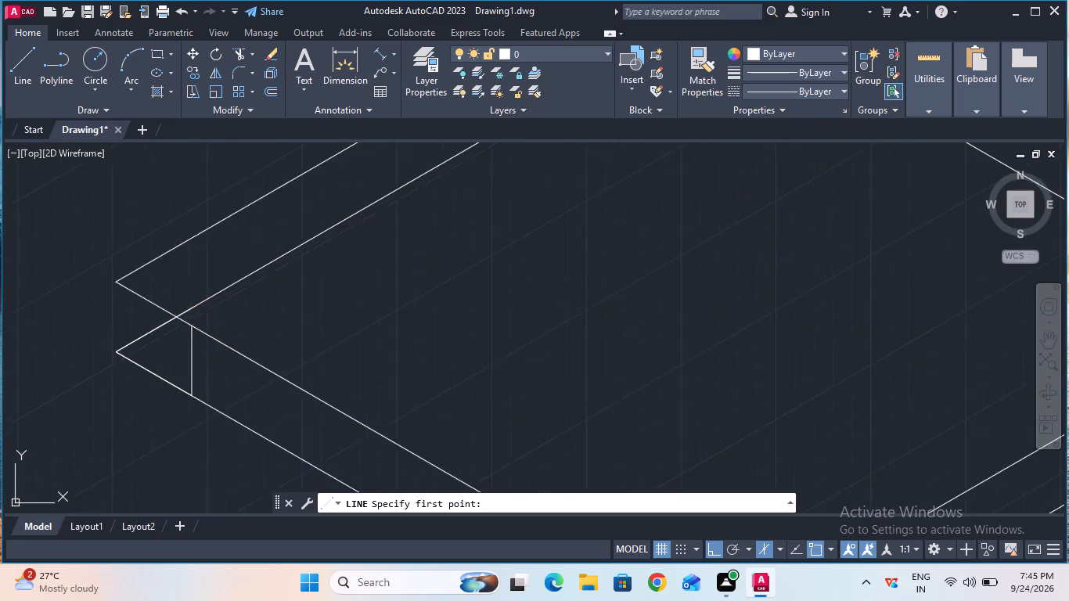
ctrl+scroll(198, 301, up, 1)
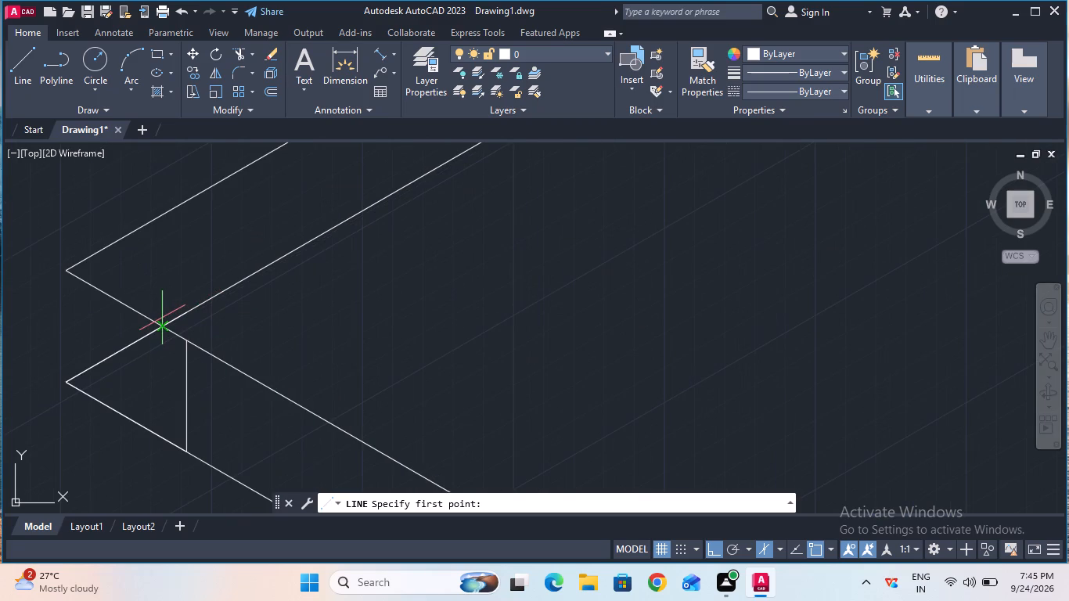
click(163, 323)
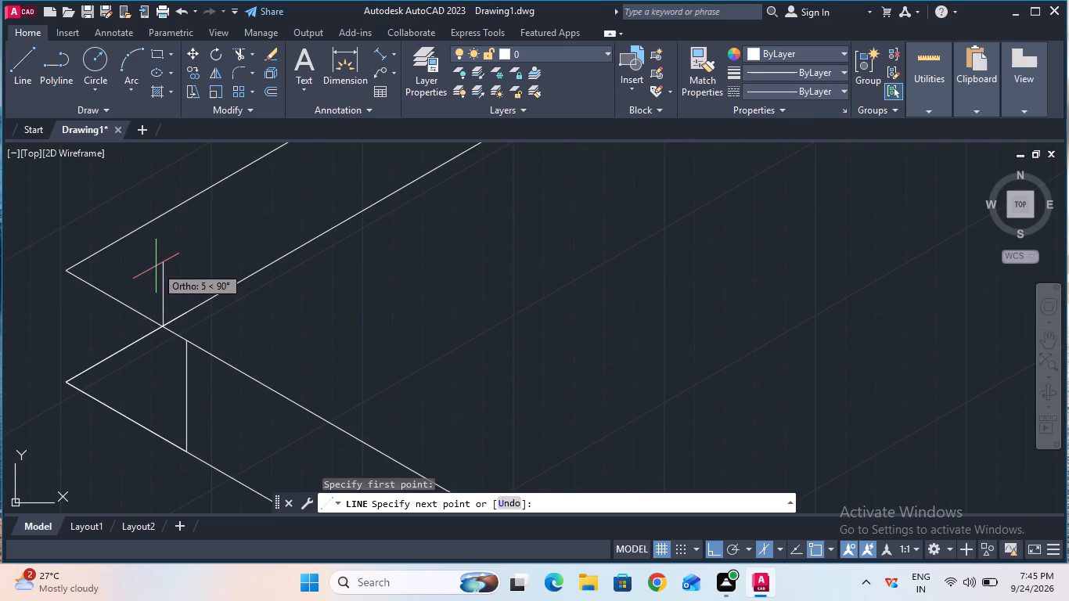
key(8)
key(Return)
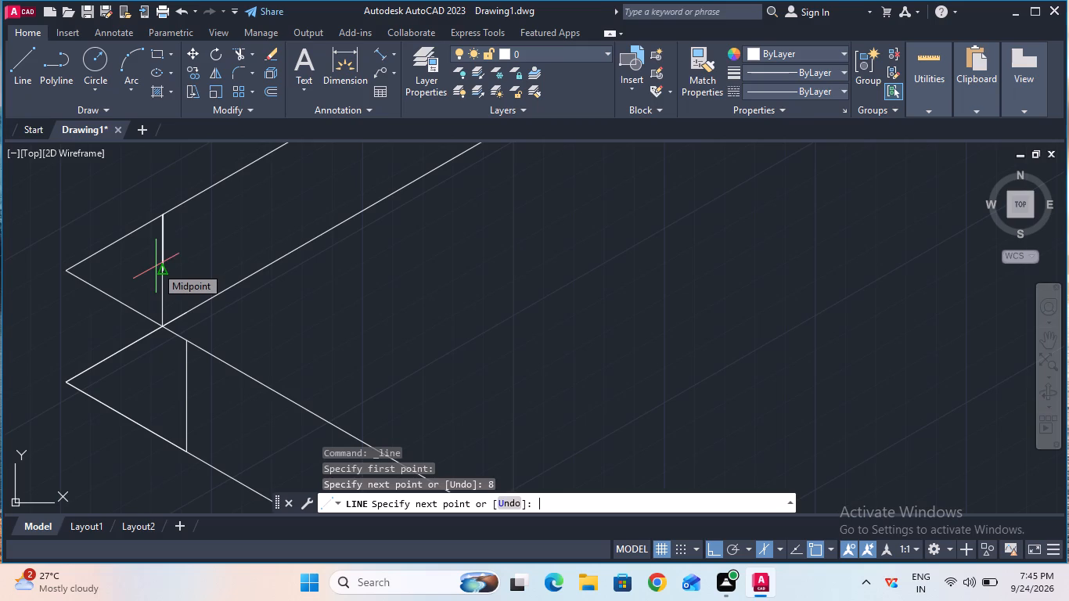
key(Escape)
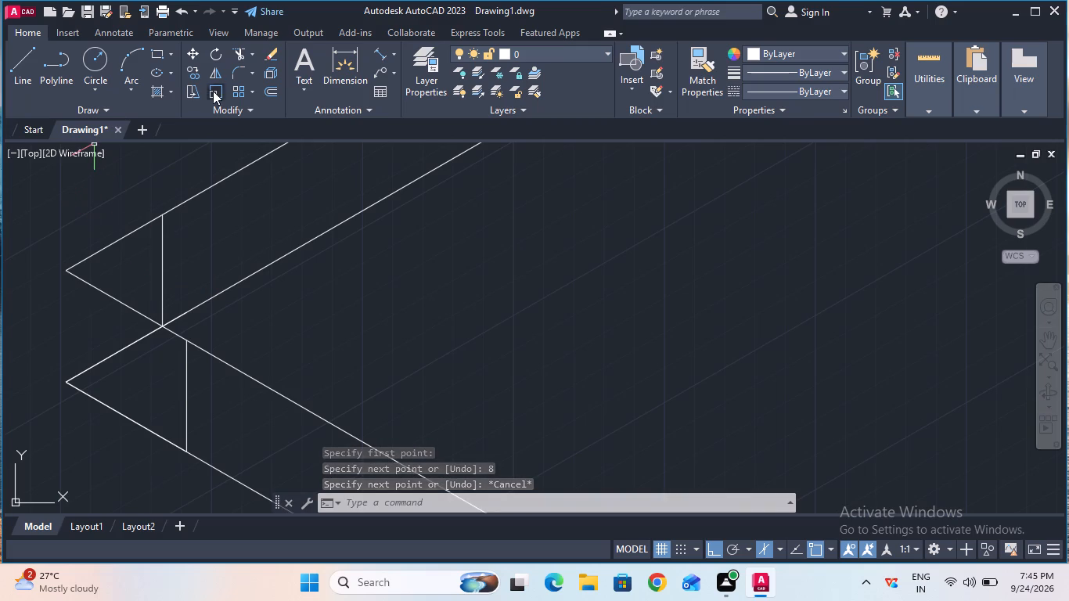
Check the distance from the lower square's left corner to the edge intersection with an aligned dimension, without placing it.
double_click(380, 56)
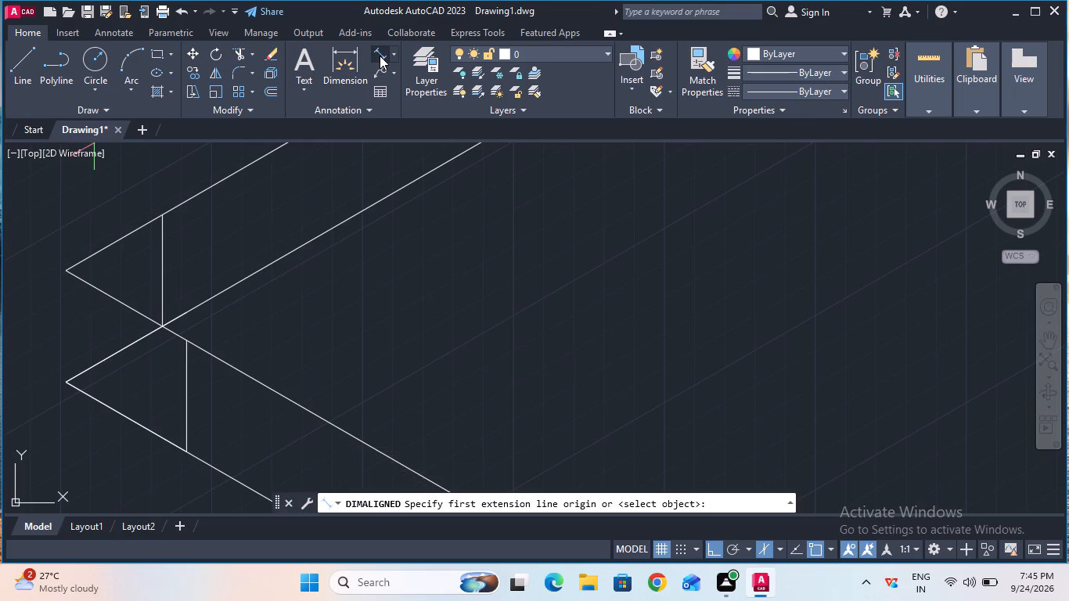
click(64, 379)
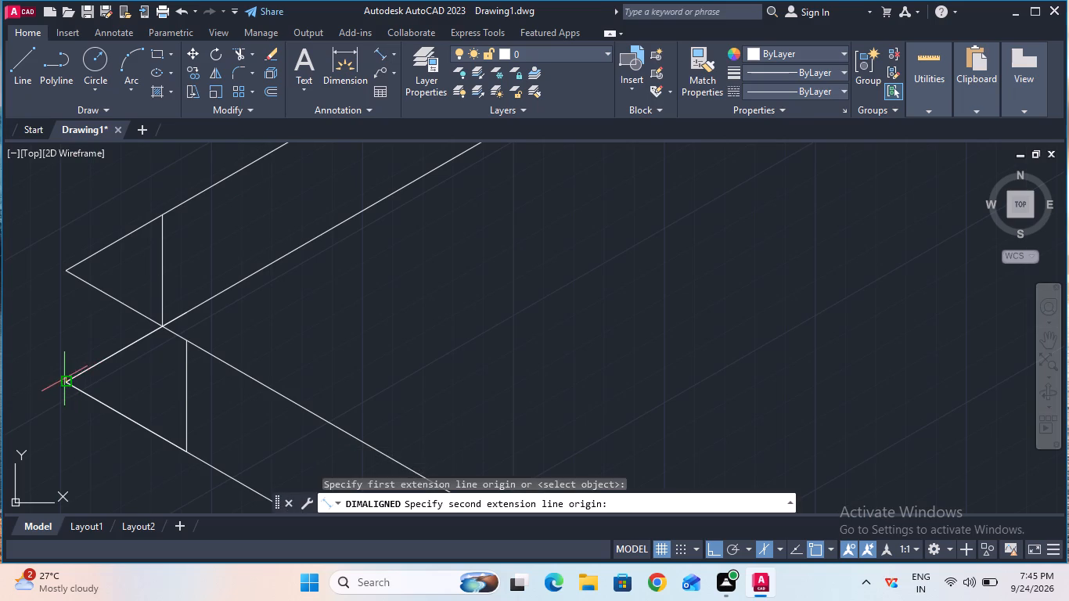
click(157, 325)
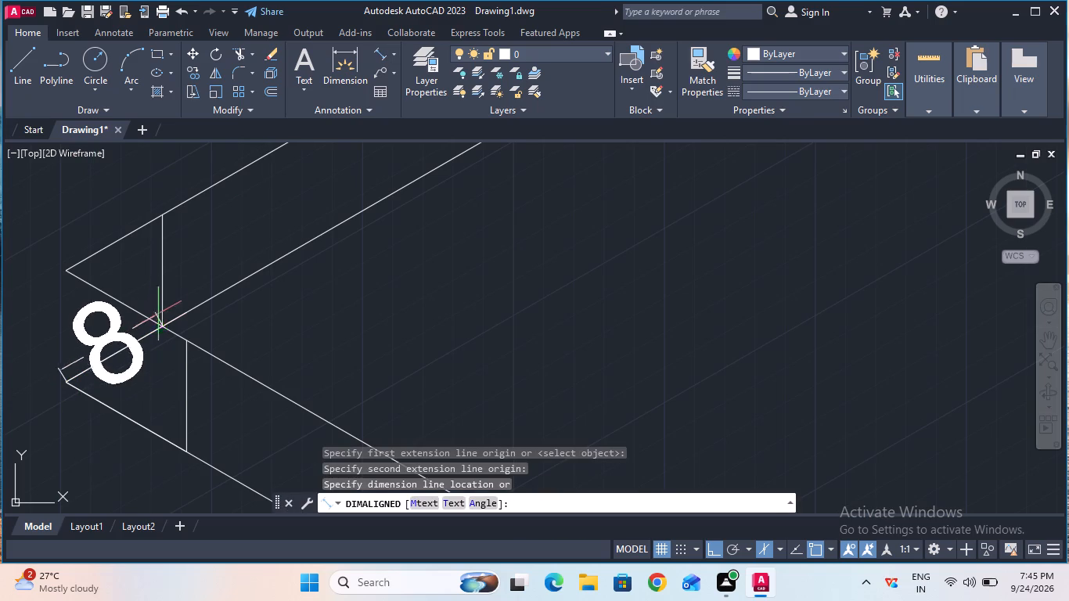
key(Escape)
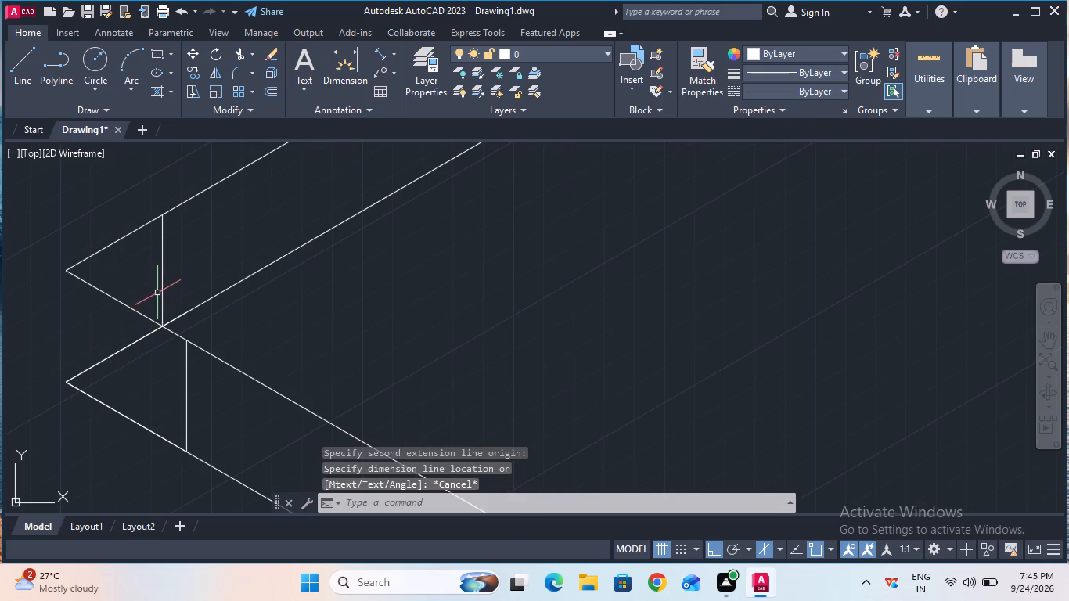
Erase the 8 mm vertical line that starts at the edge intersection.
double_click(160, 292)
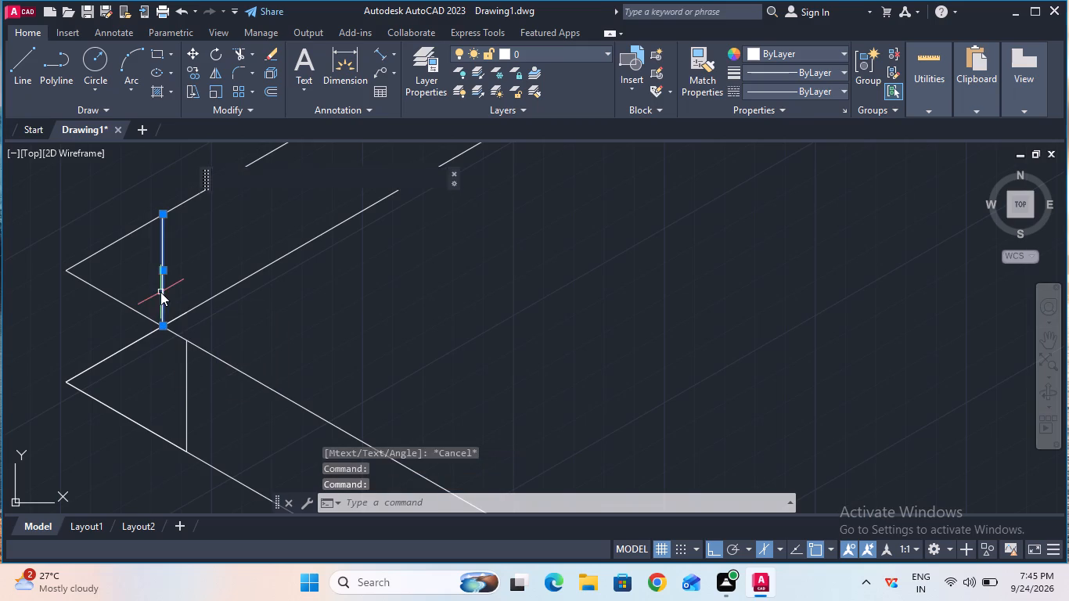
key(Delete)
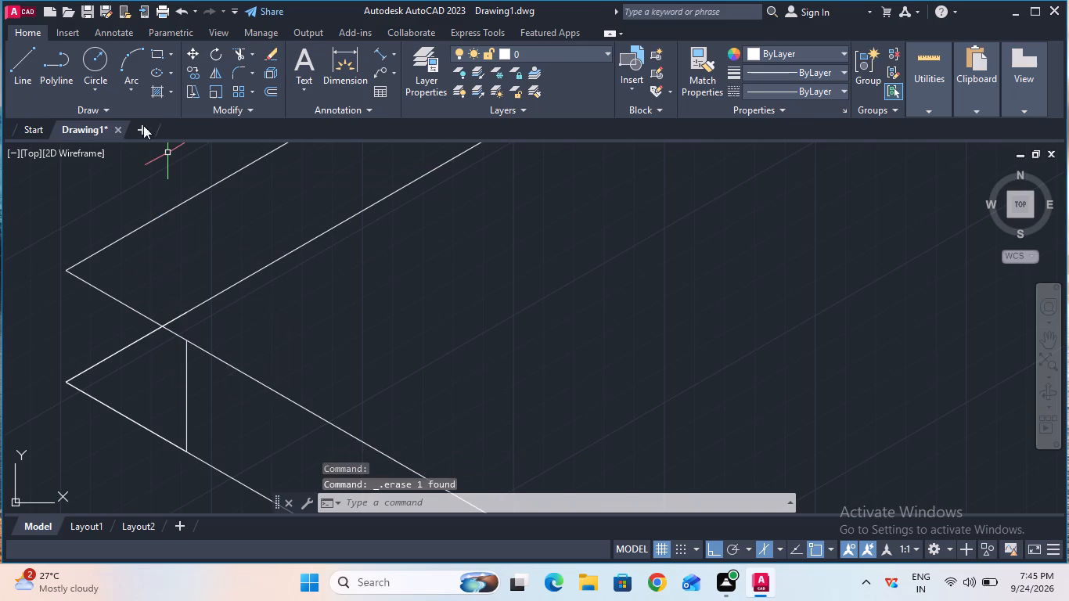
Draw an 8 mm vertical line upward from the 10 mm offset point on the lower square's upper-left edge.
click(27, 74)
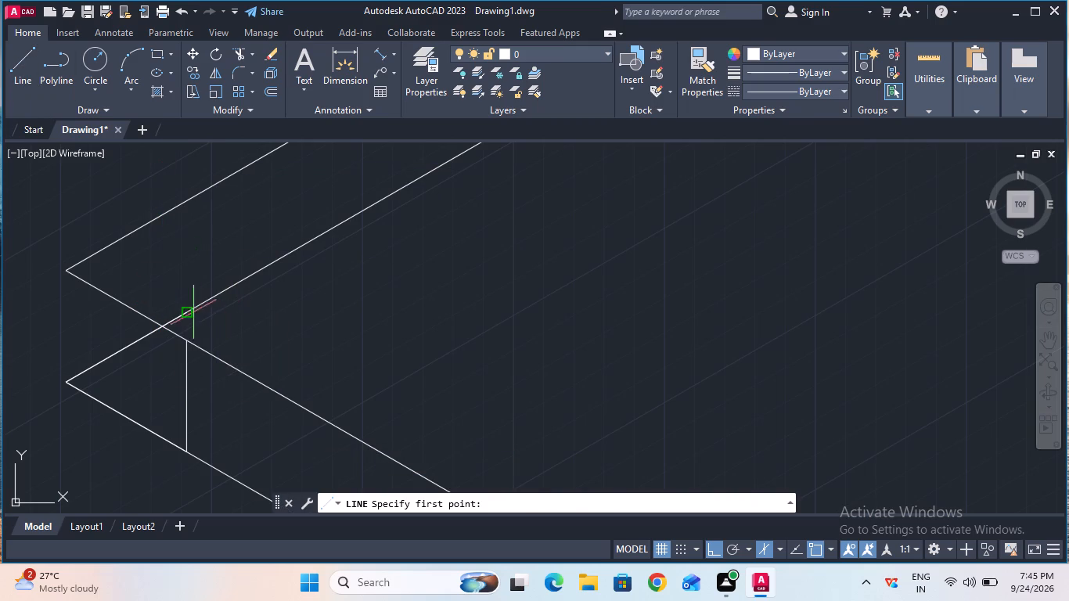
click(185, 314)
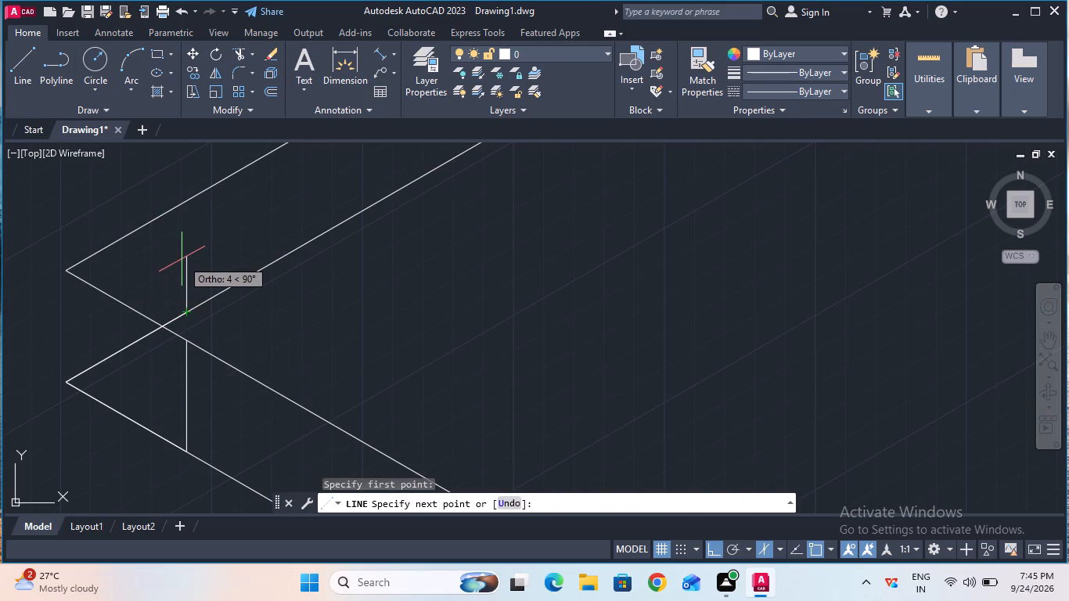
key(8)
key(Return)
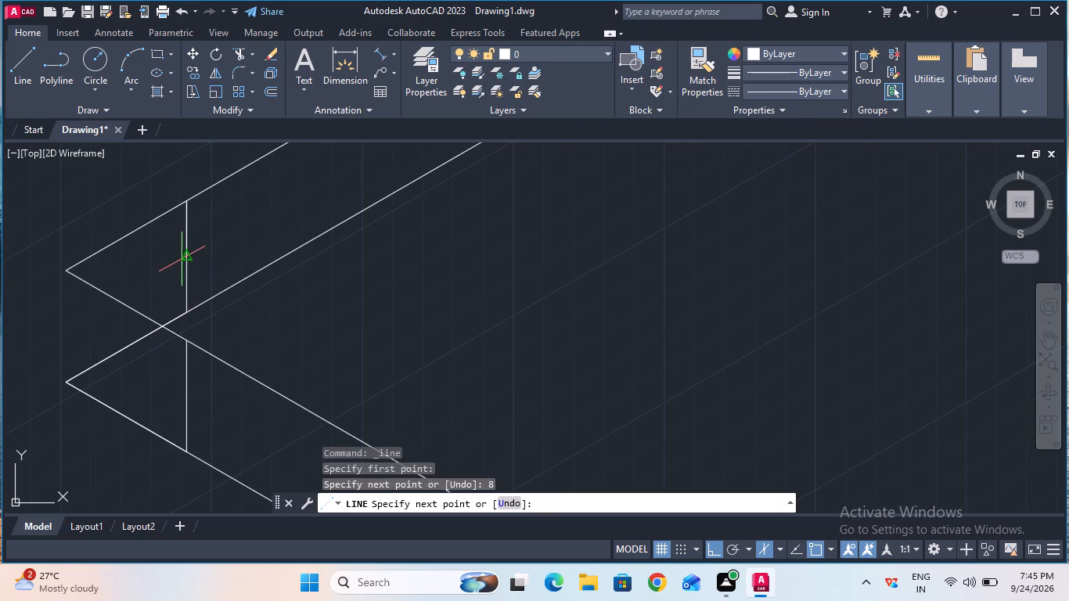
key(Escape)
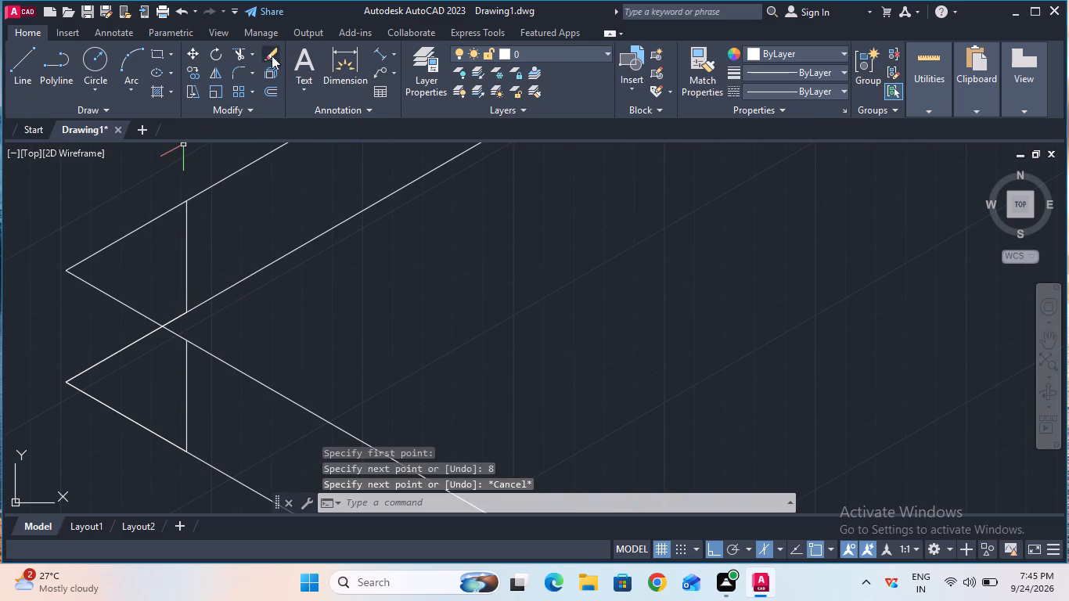
Check the distances from the lower square's left corner to the feet of both nearby vertical lines with aligned dimensions, without placing them.
click(375, 52)
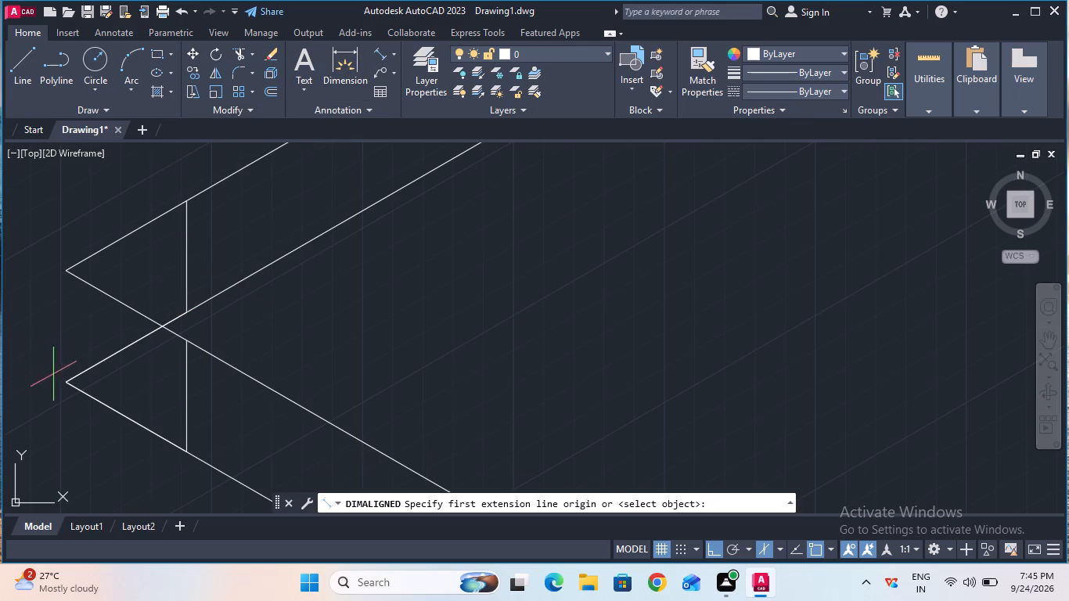
click(67, 380)
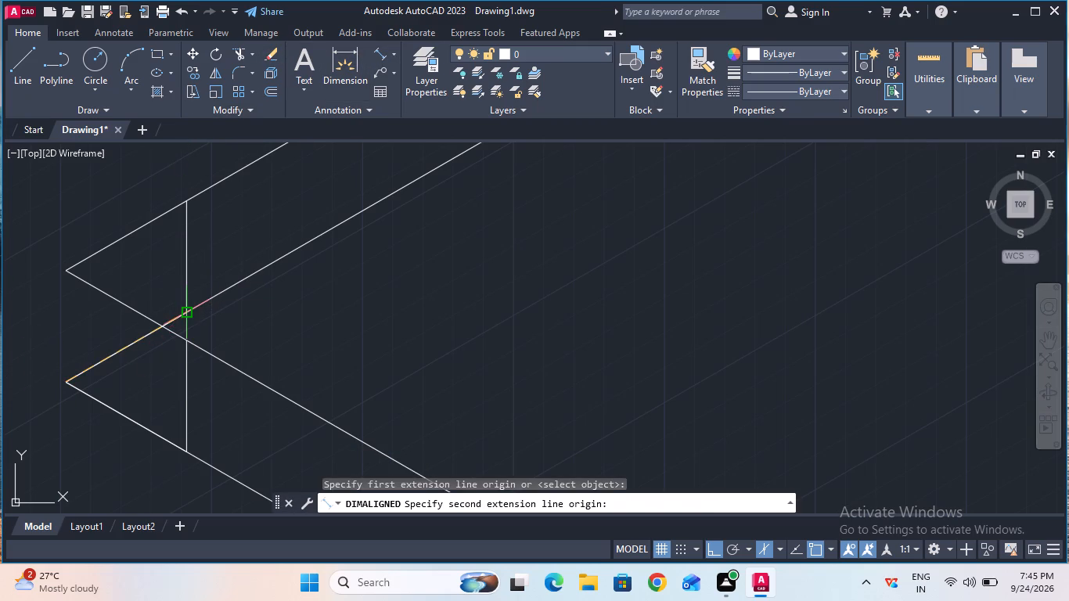
click(185, 310)
key(Escape)
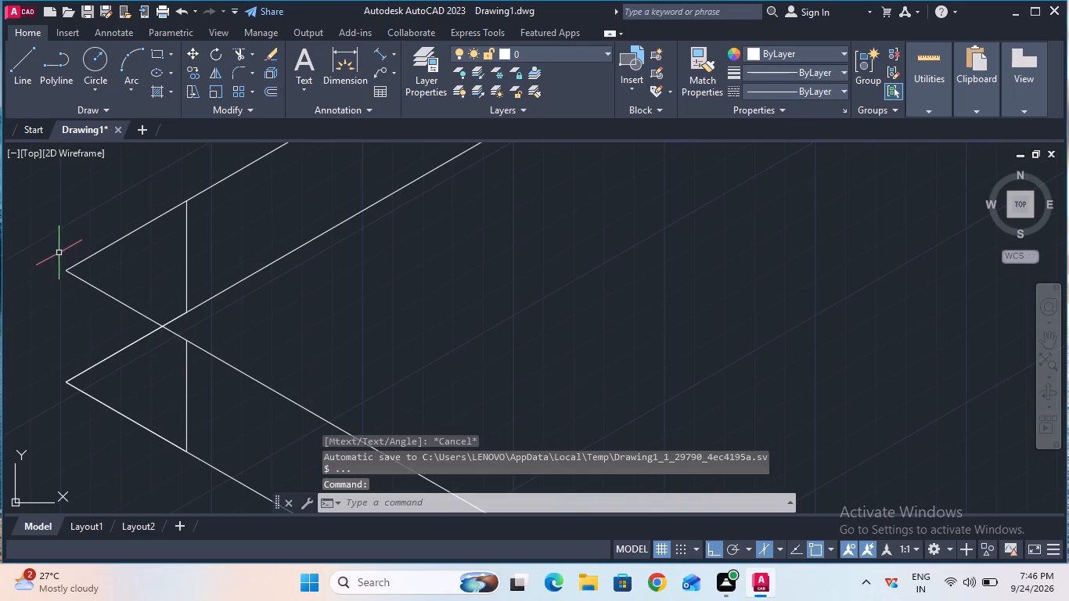
click(382, 56)
click(67, 380)
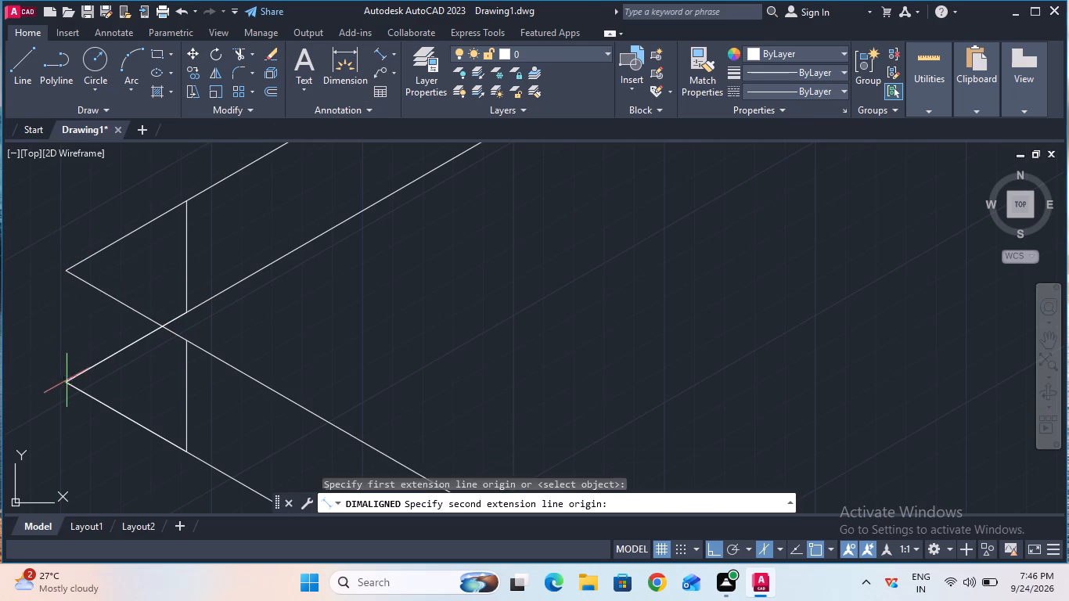
click(182, 448)
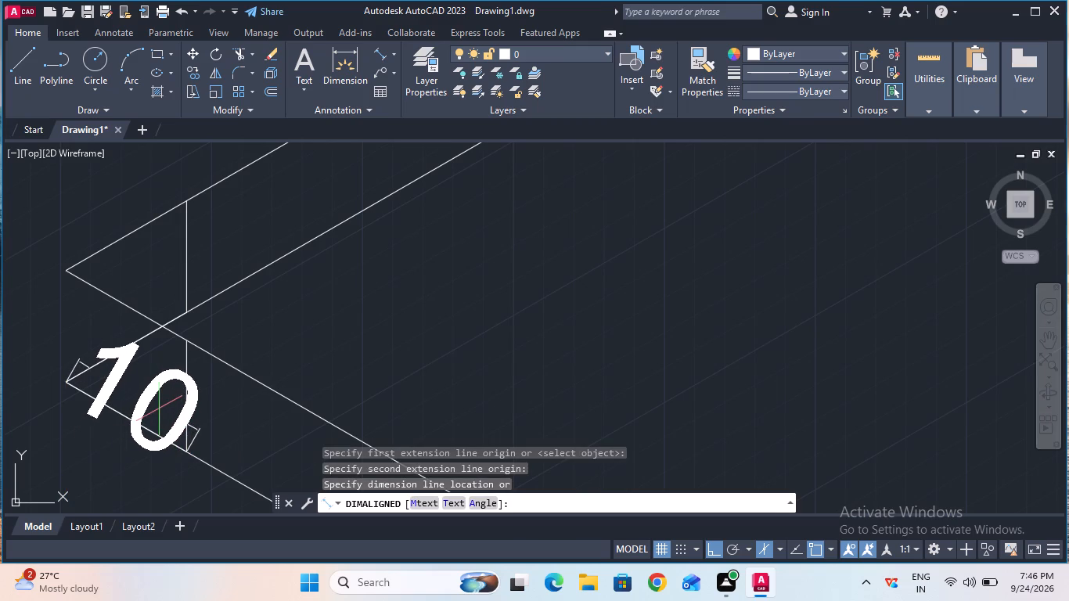
key(Escape)
Draw an 8 mm vertical line upward from the 10 mm offset point on the lower square's lower-left edge, near its bottom corner.
ctrl+scroll(158, 408, down, 3)
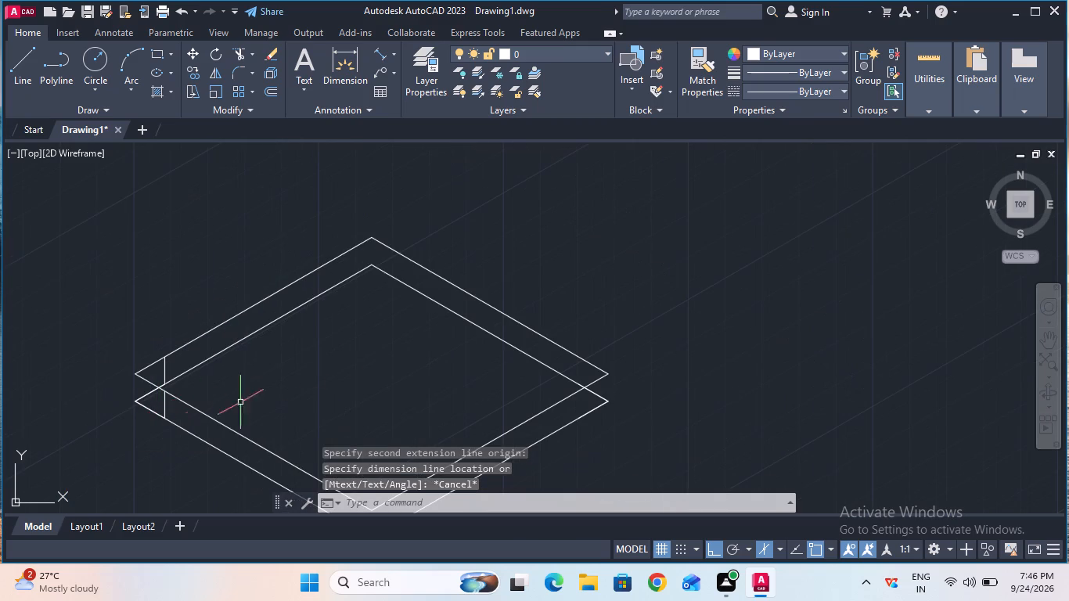
double_click(1050, 338)
drag(836, 354, 833, 275)
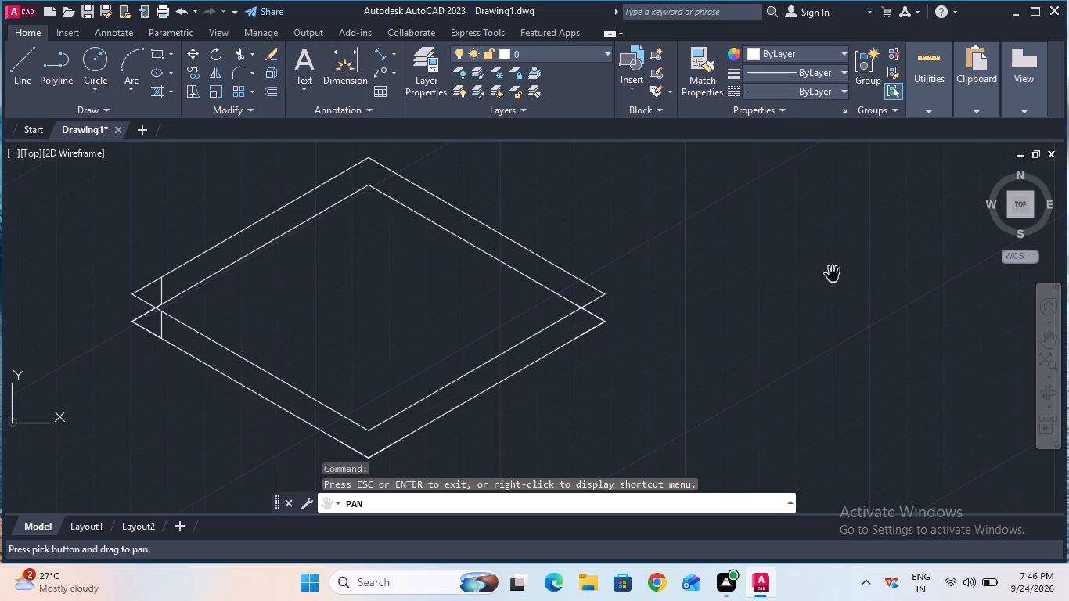
key(Escape)
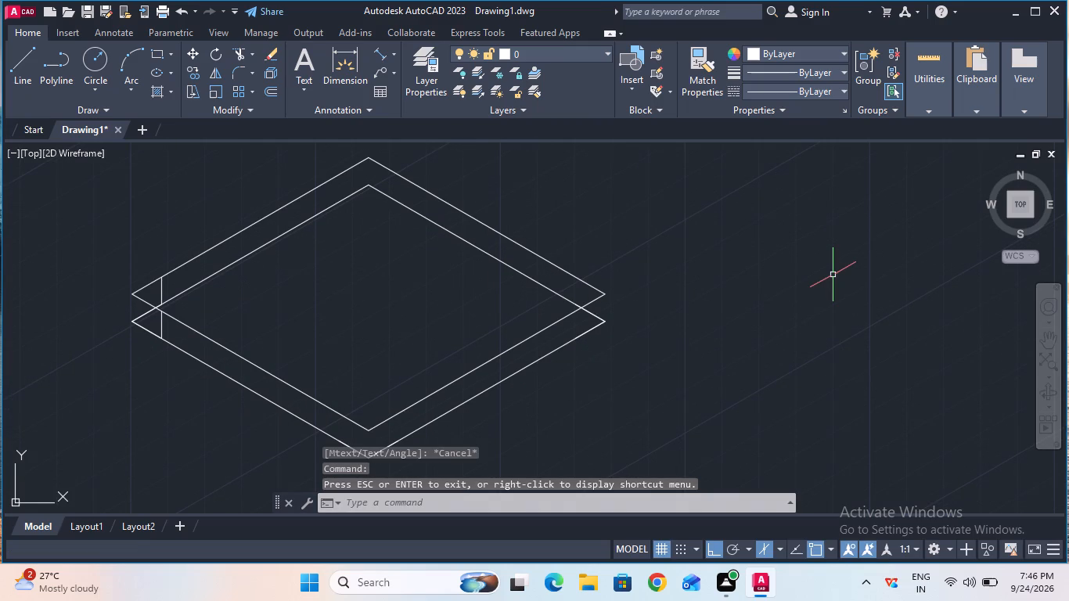
click(564, 299)
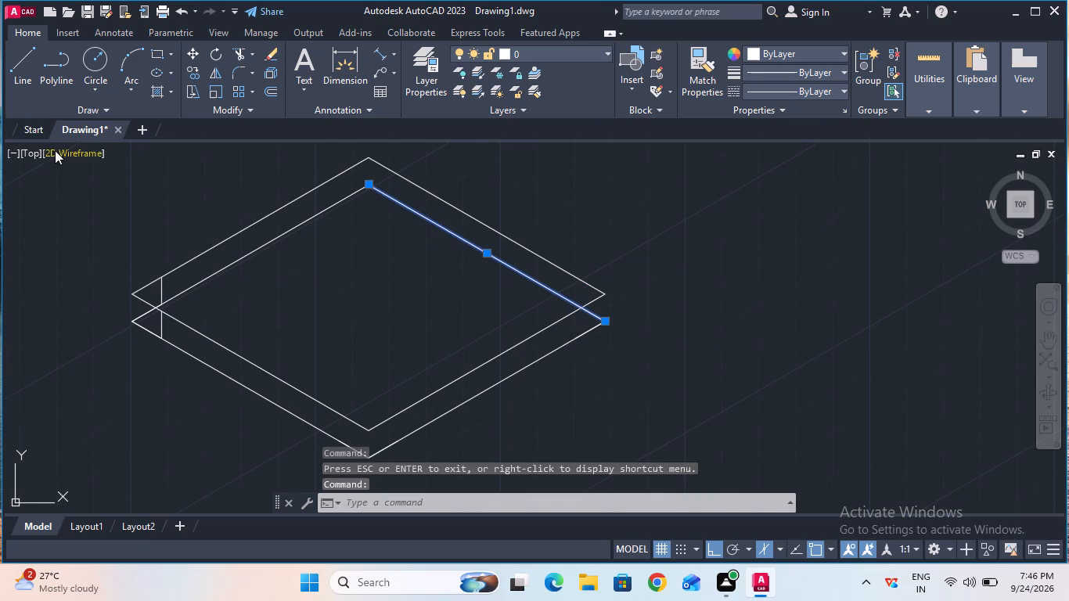
click(15, 63)
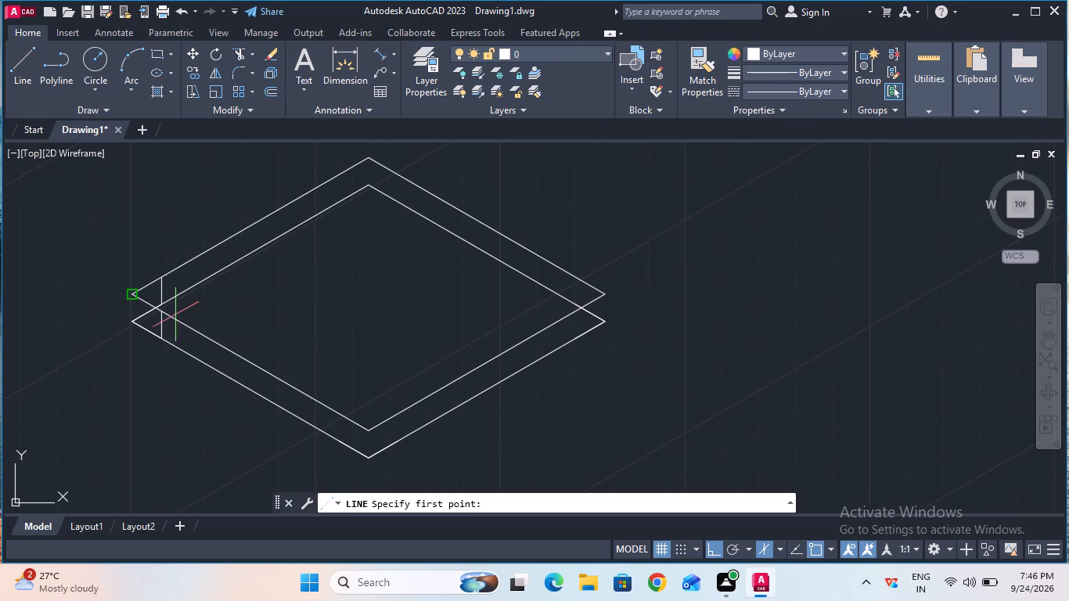
click(340, 445)
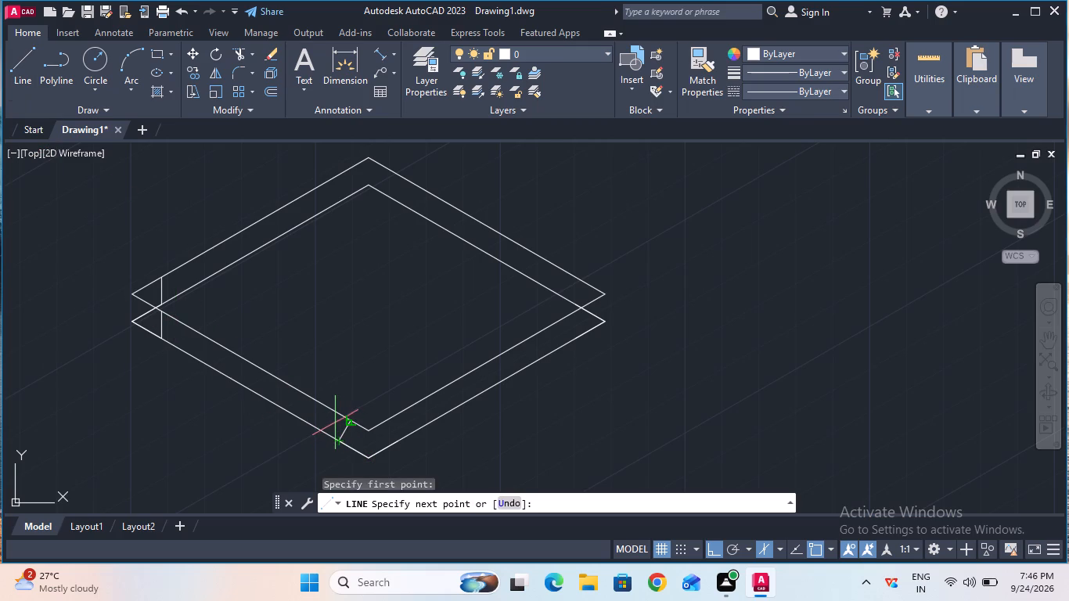
key(8)
key(Return)
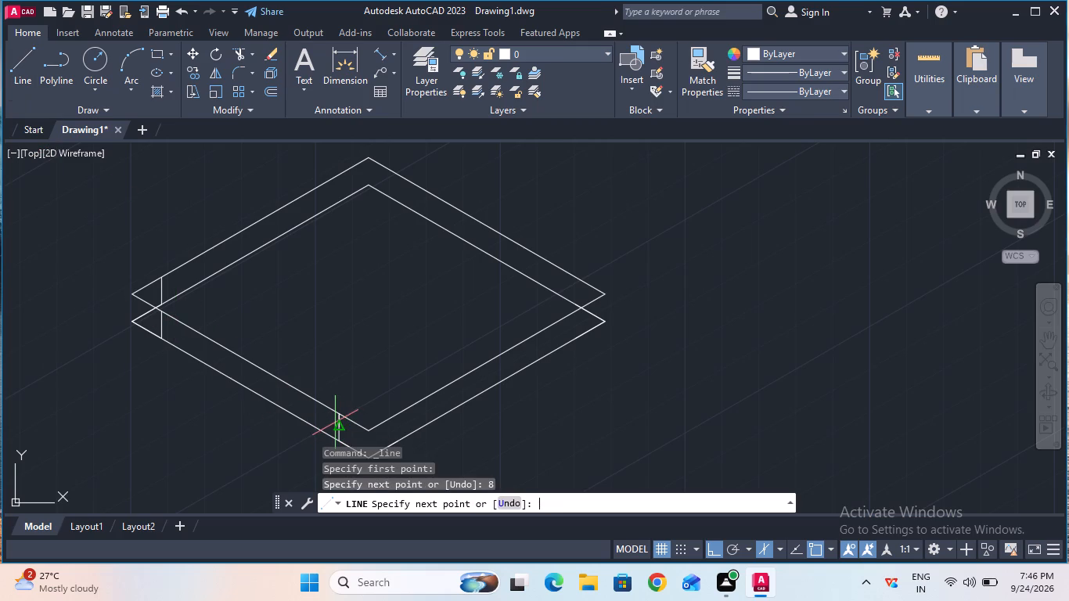
key(Escape)
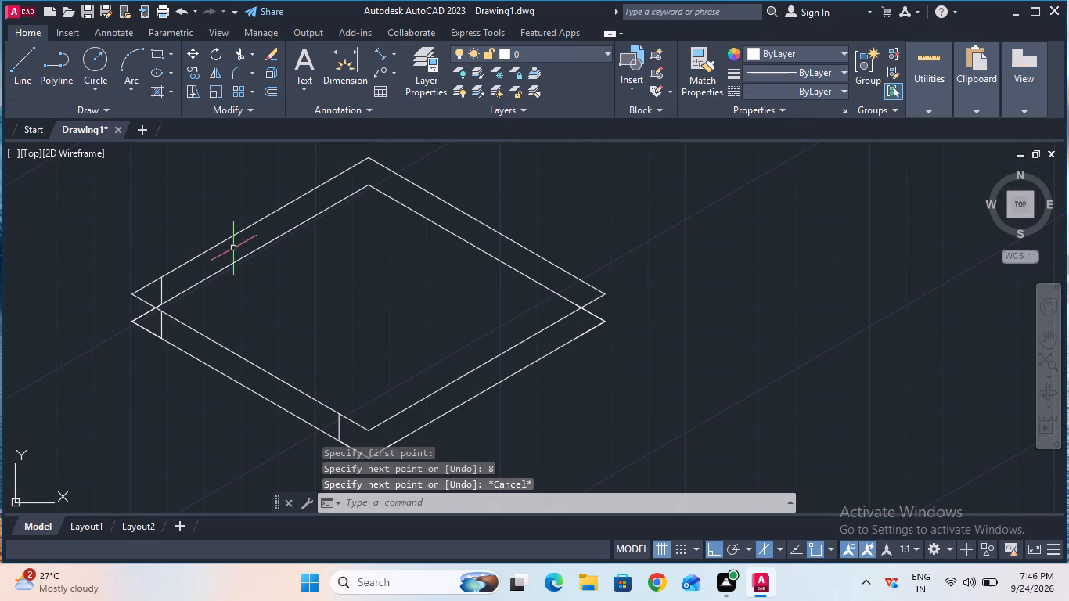
Check the distance from the new vertical line to the upper square's bottom corner with an aligned dimension, without placing it.
click(379, 51)
click(338, 419)
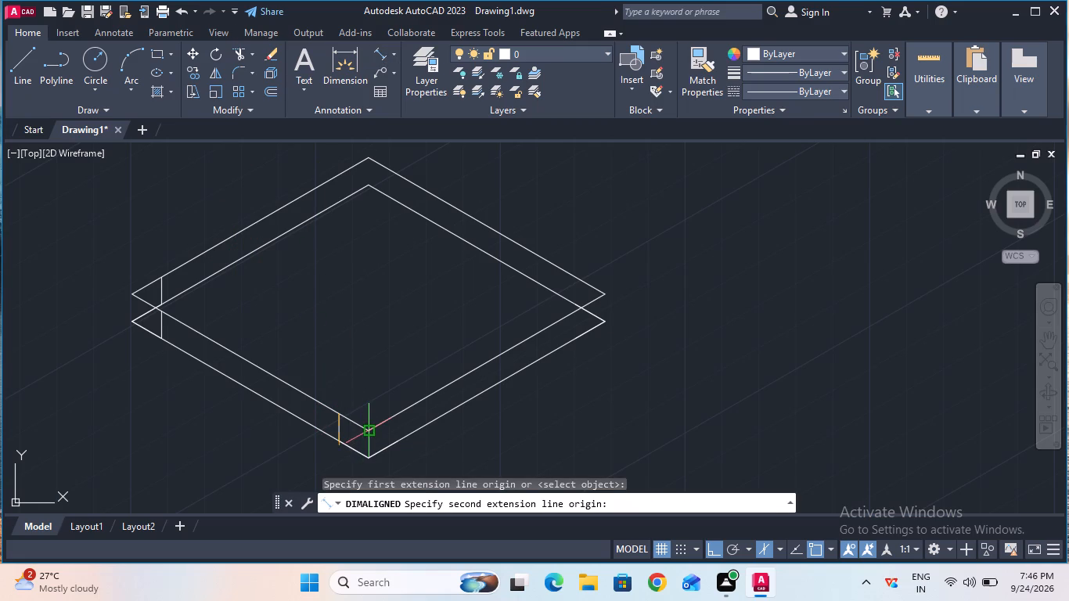
click(366, 430)
key(Escape)
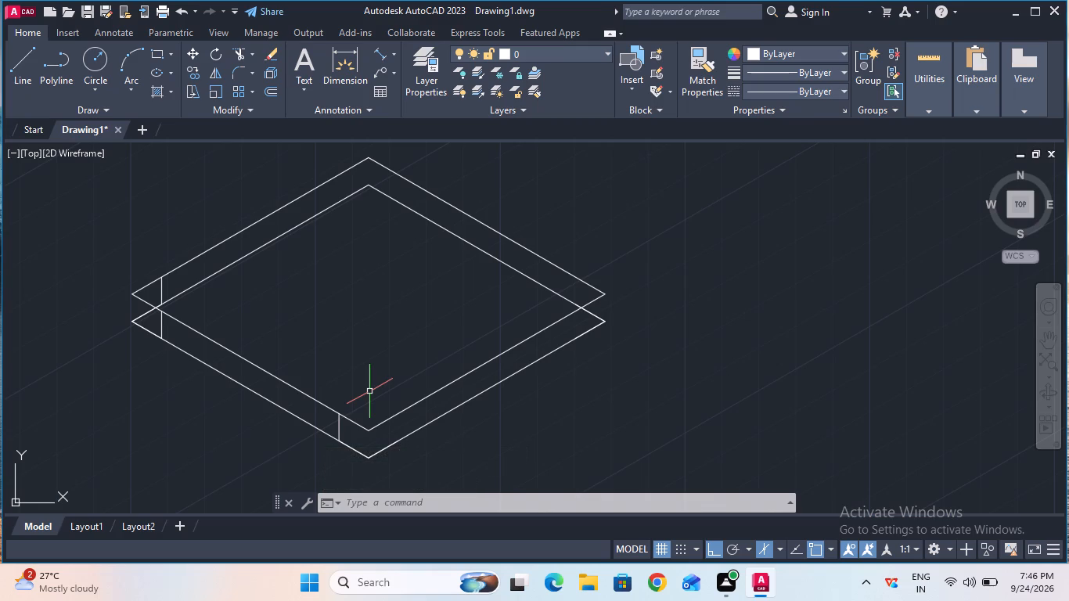
Draw an 8 mm vertical line upward from the 10 mm offset point on the lower square's lower-right edge, near its bottom corner.
click(24, 89)
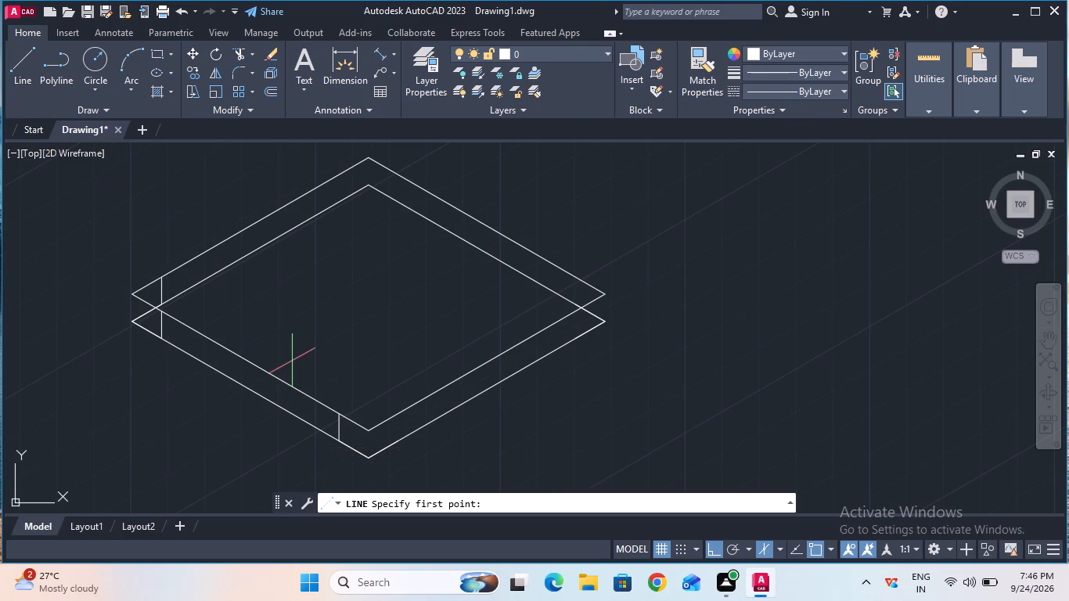
click(394, 444)
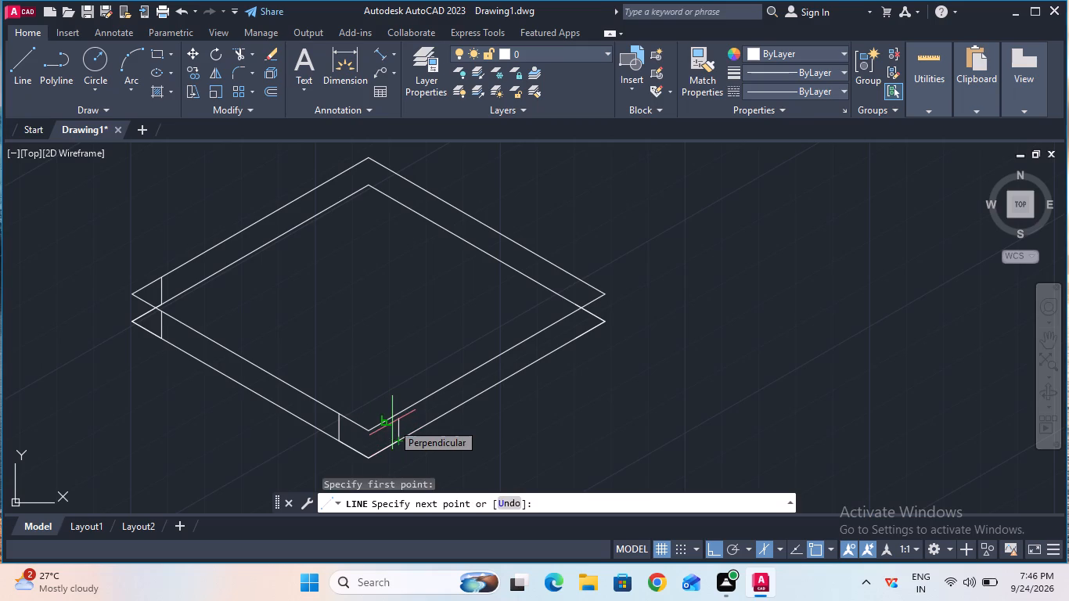
key(8)
key(Return)
key(Escape)
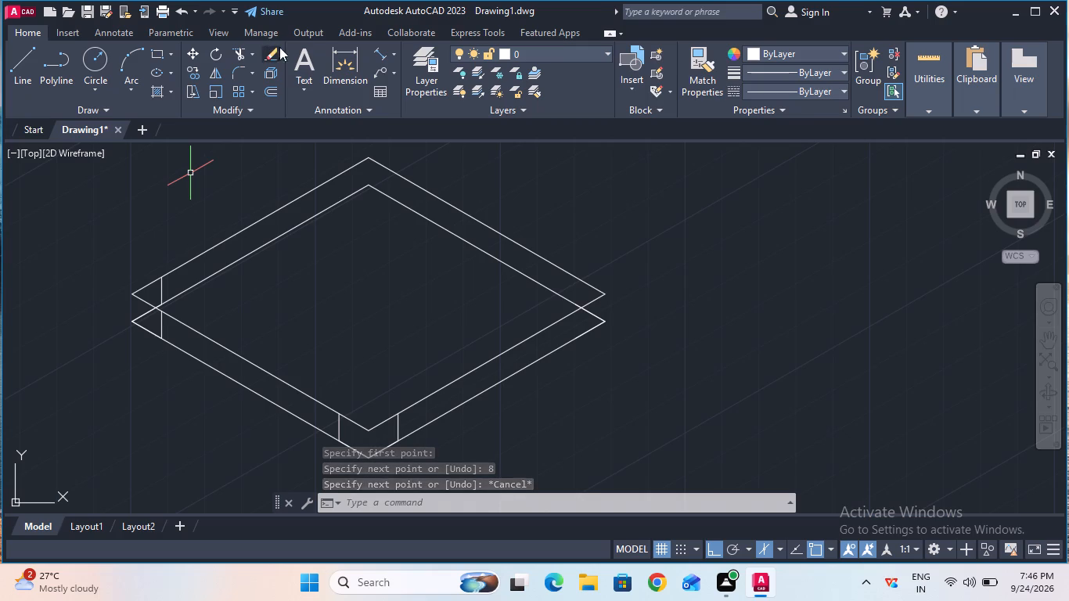
Check the distance from the lower square's bottom corner to the foot of the new vertical line with an aligned dimension, without placing it.
click(376, 52)
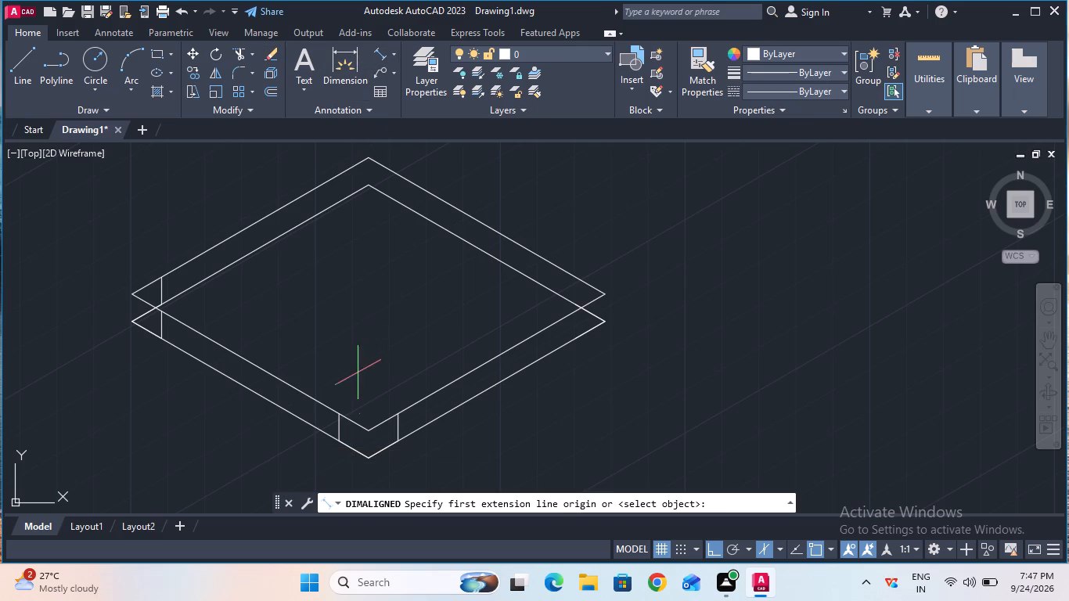
click(365, 452)
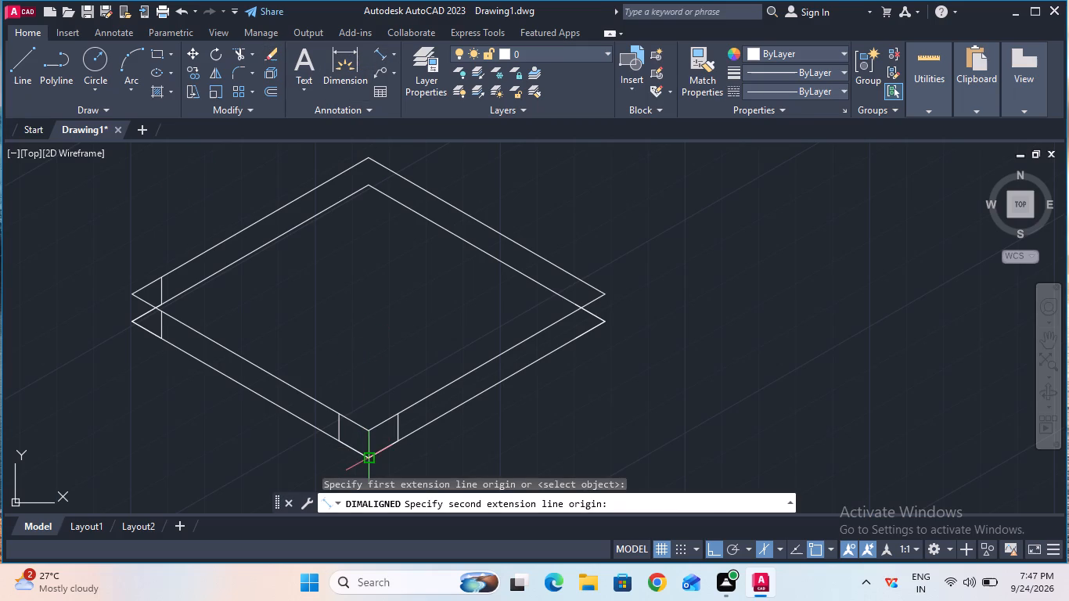
click(394, 441)
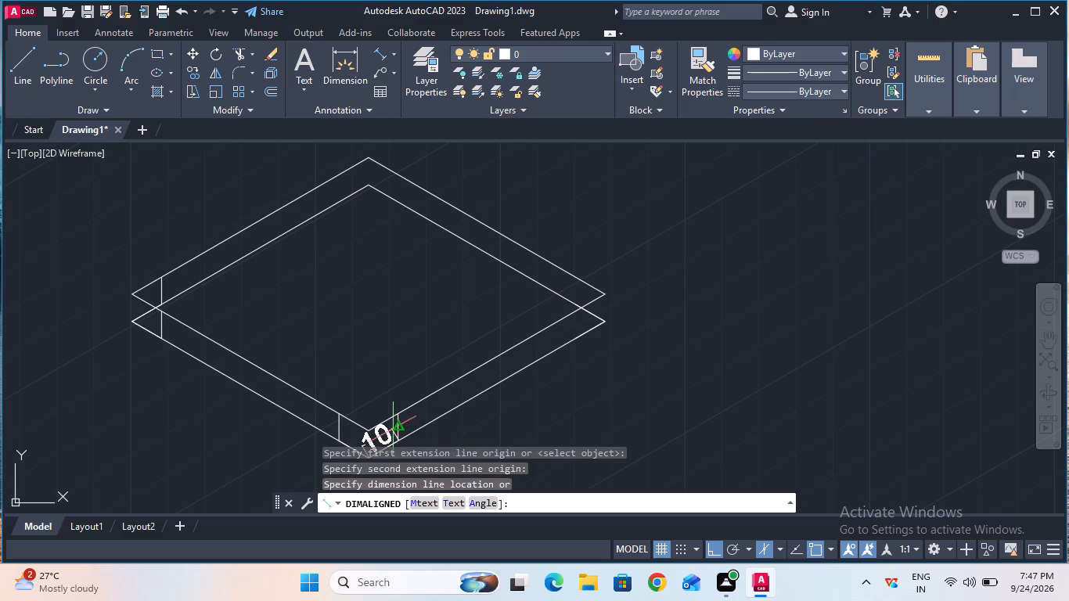
key(Escape)
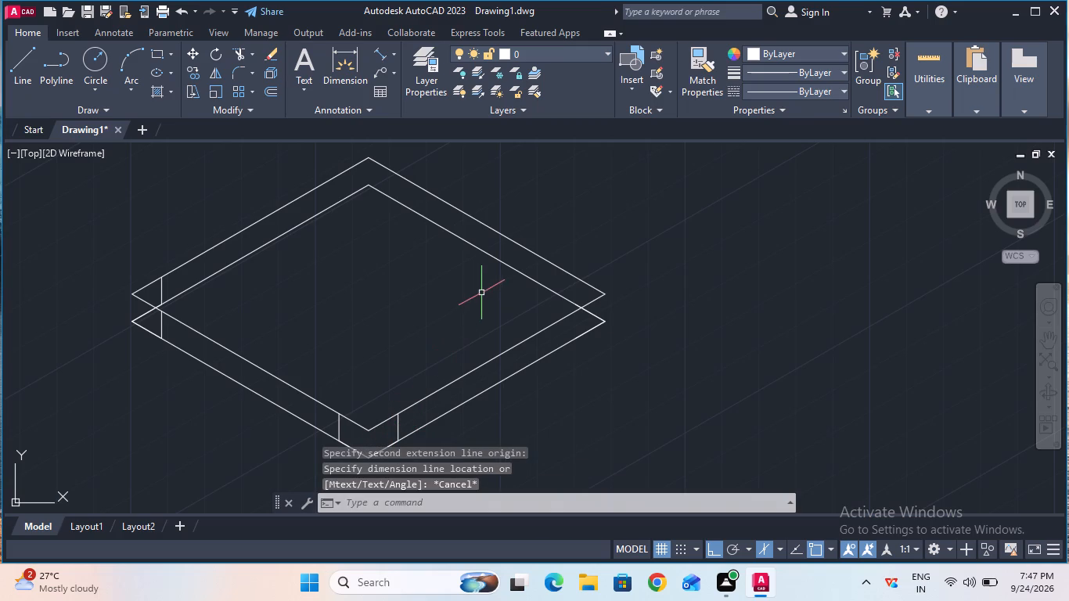
Draw an 8 mm vertical line upward from the 10 mm offset point on the lower square's upper-right edge, near its right corner.
click(18, 73)
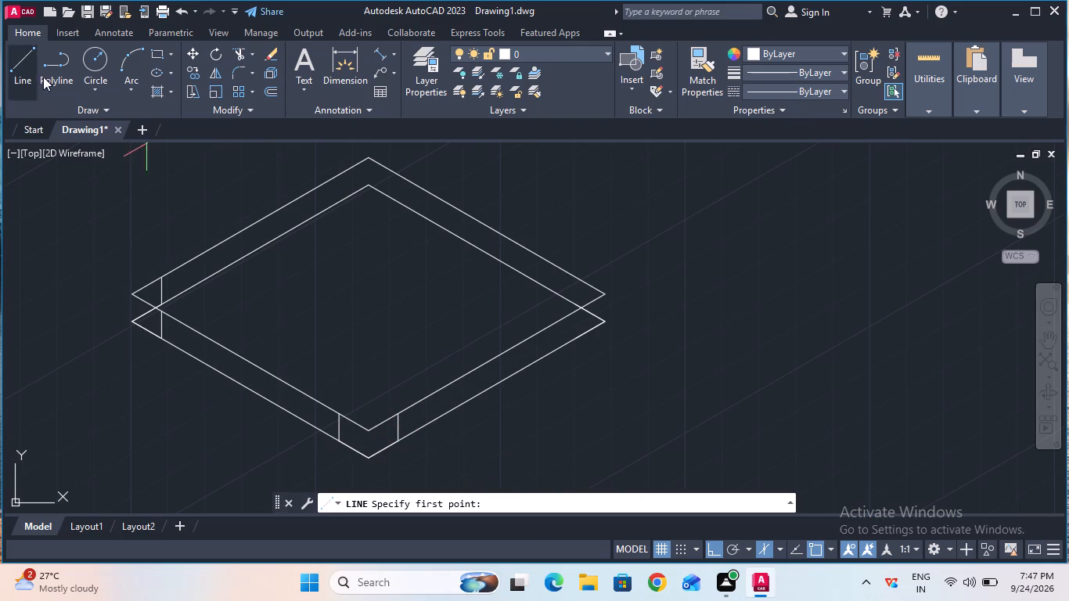
click(572, 303)
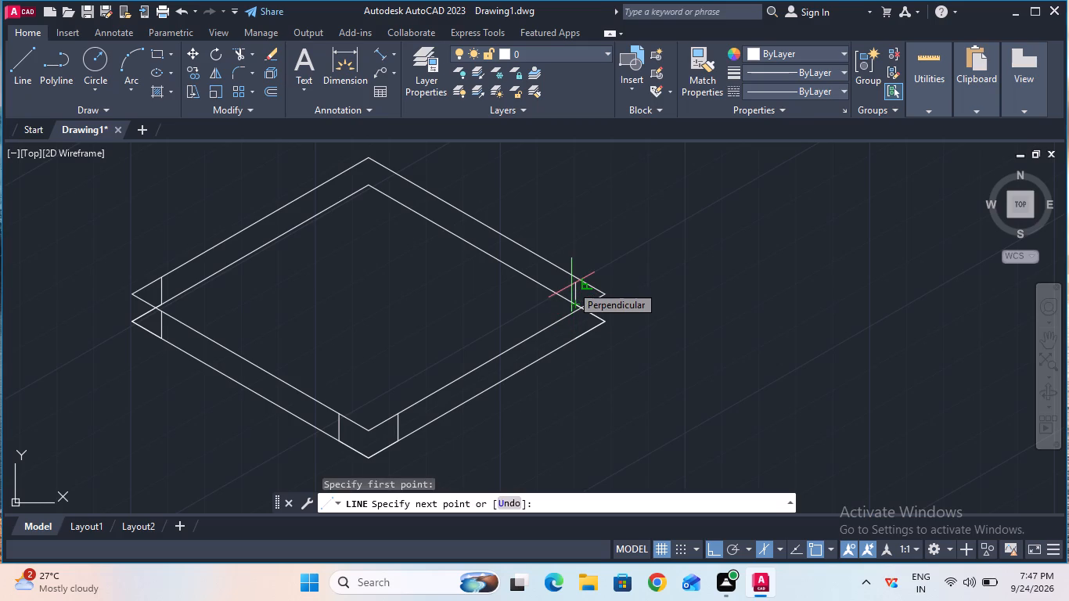
key(8)
key(Return)
key(Escape)
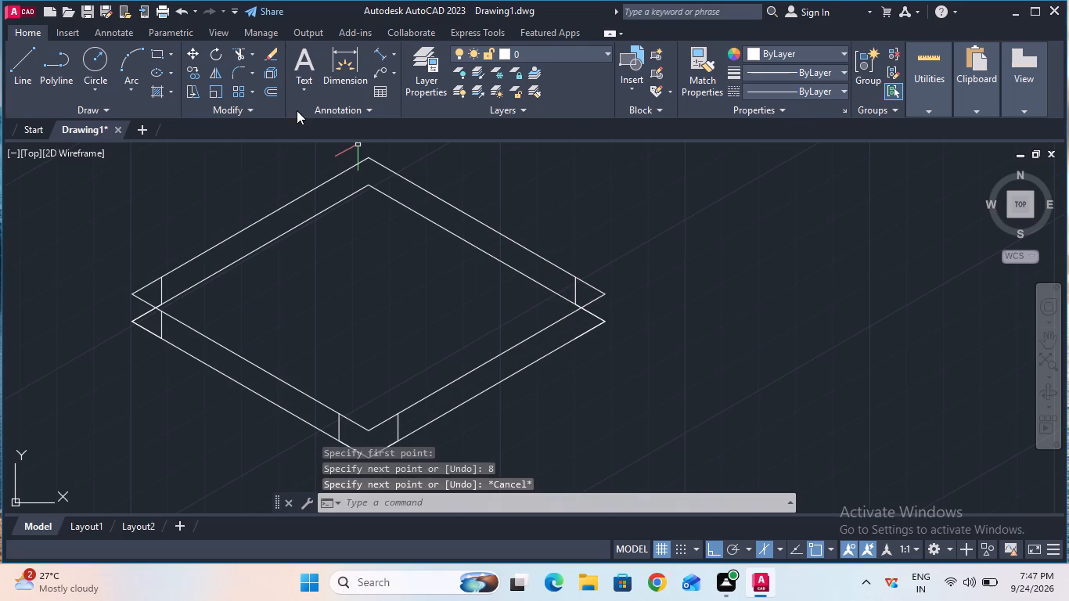
Check the distance from the new vertical line's foot to the lower square's right corner with an aligned dimension, without placing it.
click(378, 46)
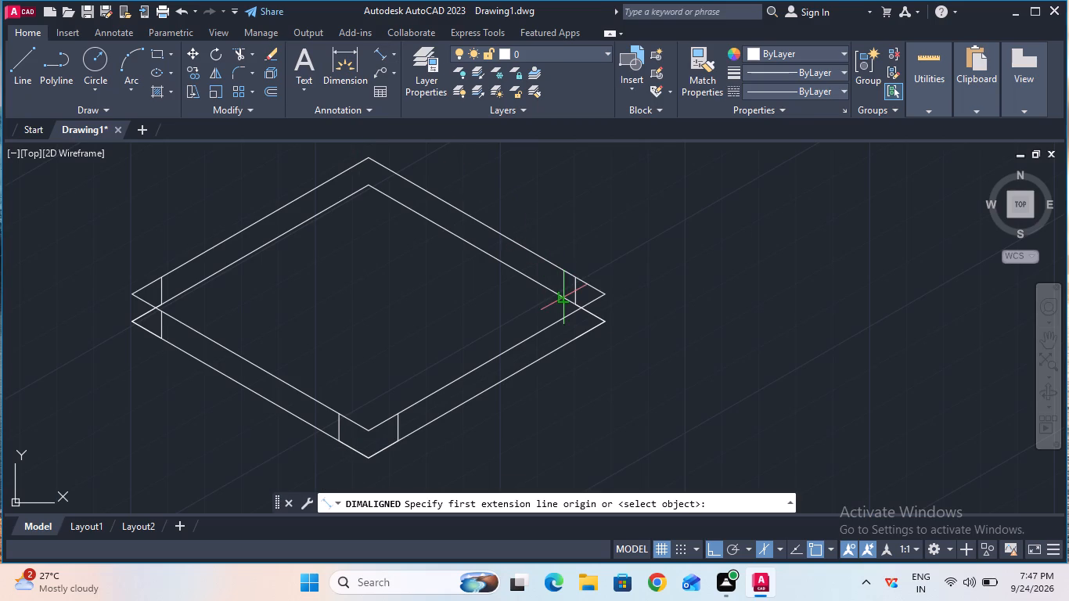
click(574, 305)
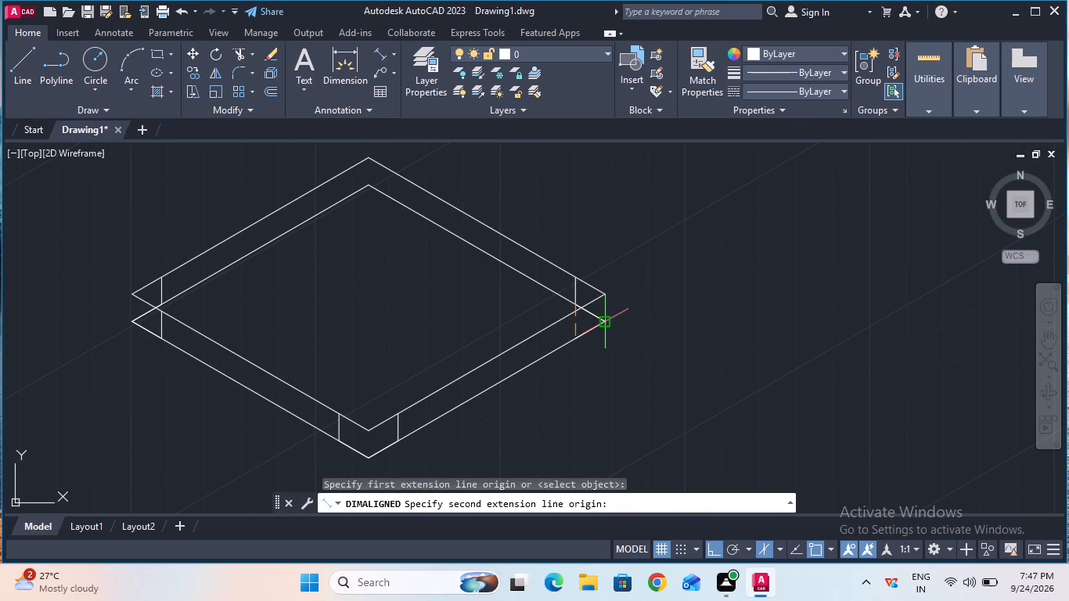
click(601, 323)
key(Escape)
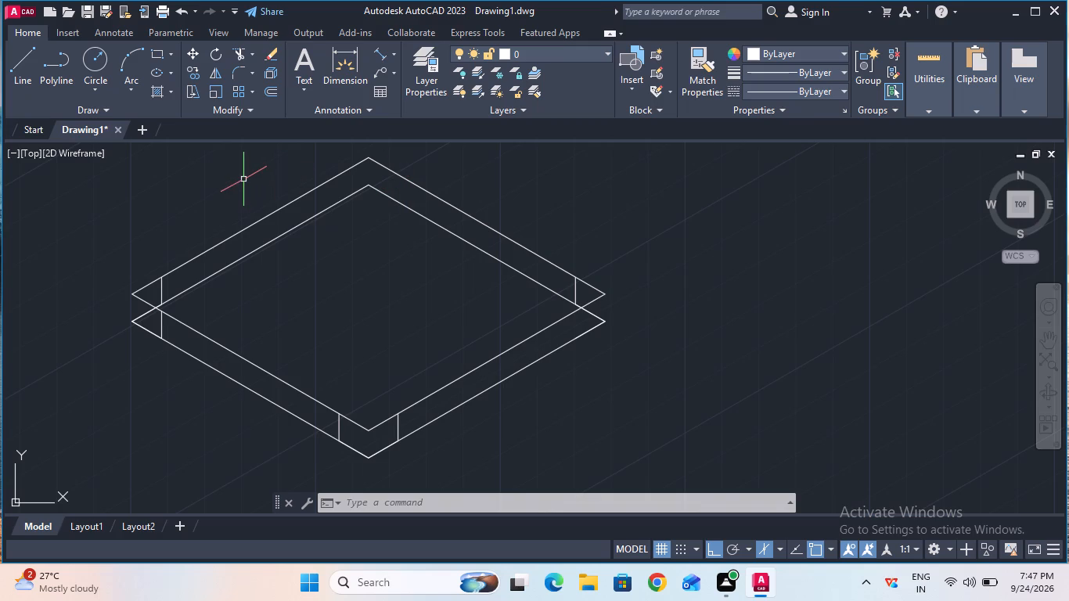
Draw an 8 mm vertical line upward from the 10 mm offset point on the lower square's lower-right edge, near its right corner.
double_click(31, 89)
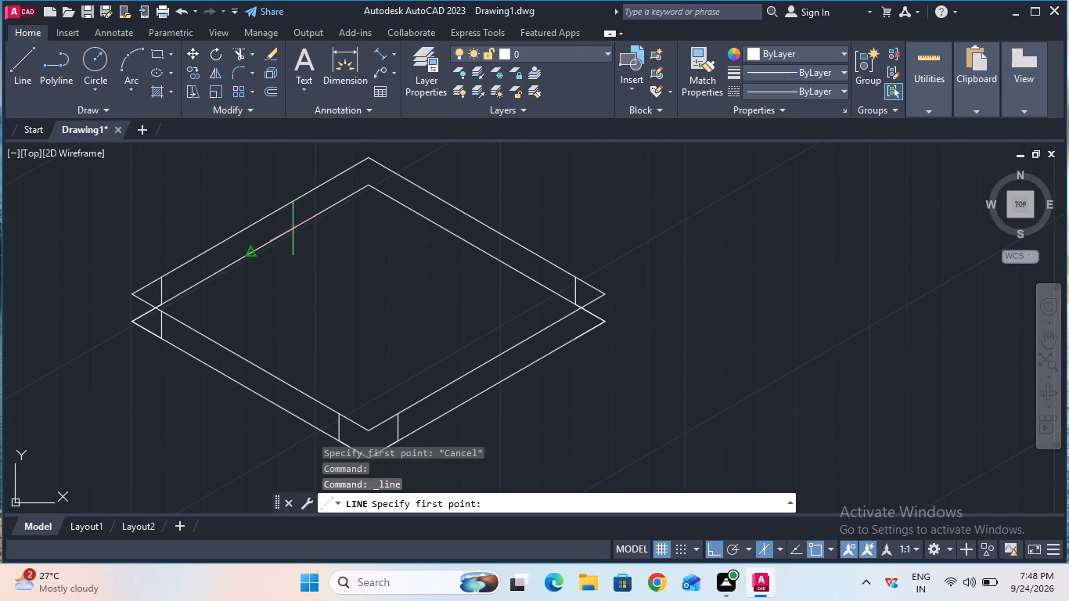
double_click(576, 340)
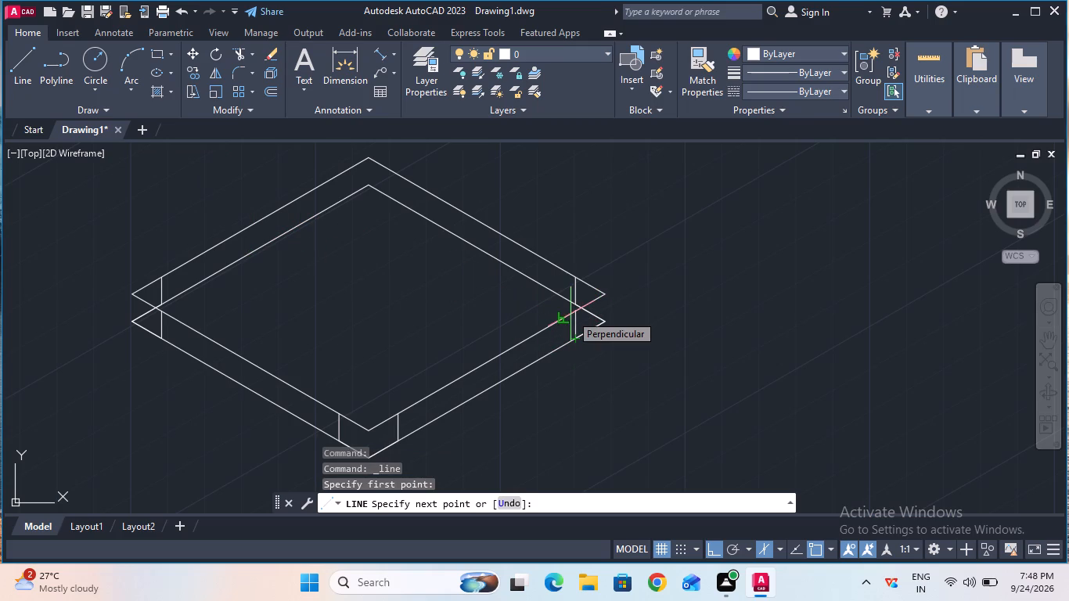
key(8)
key(Return)
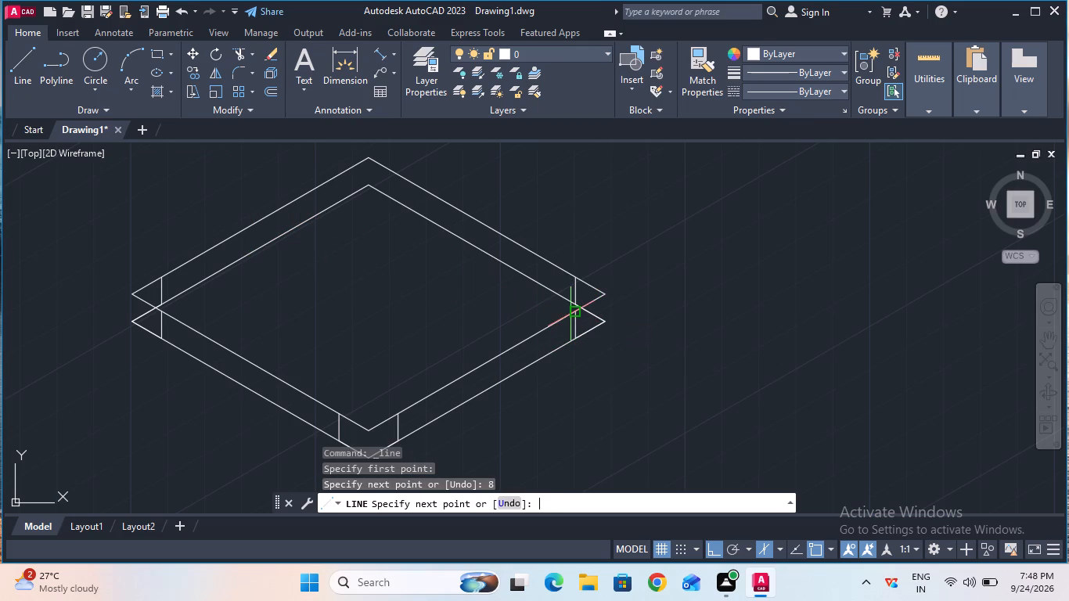
key(Escape)
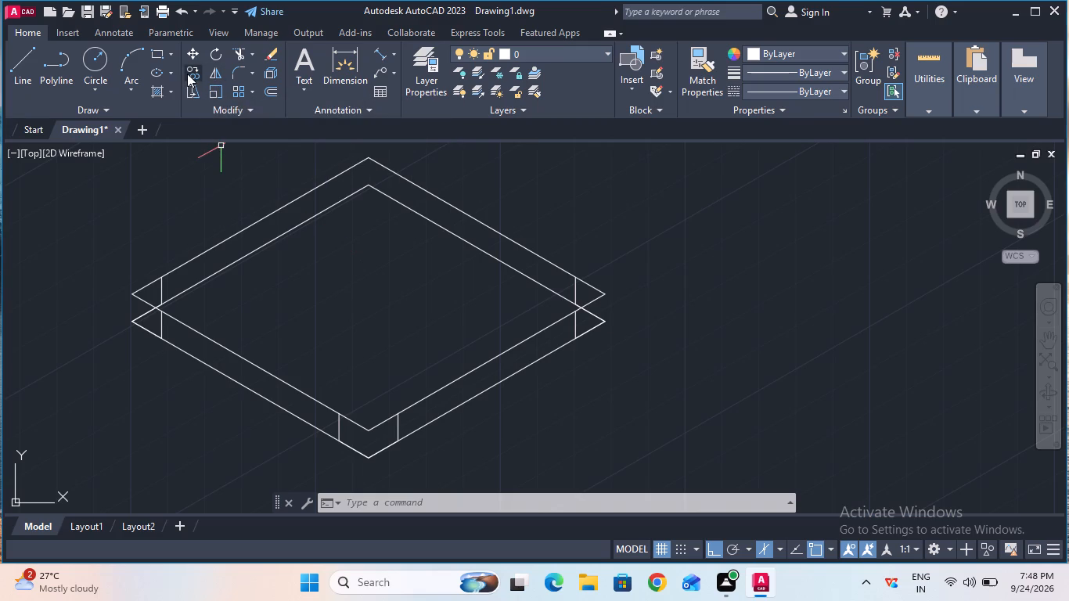
Start an ellipse and switch the isometric drawing plane to Top.
key(e)
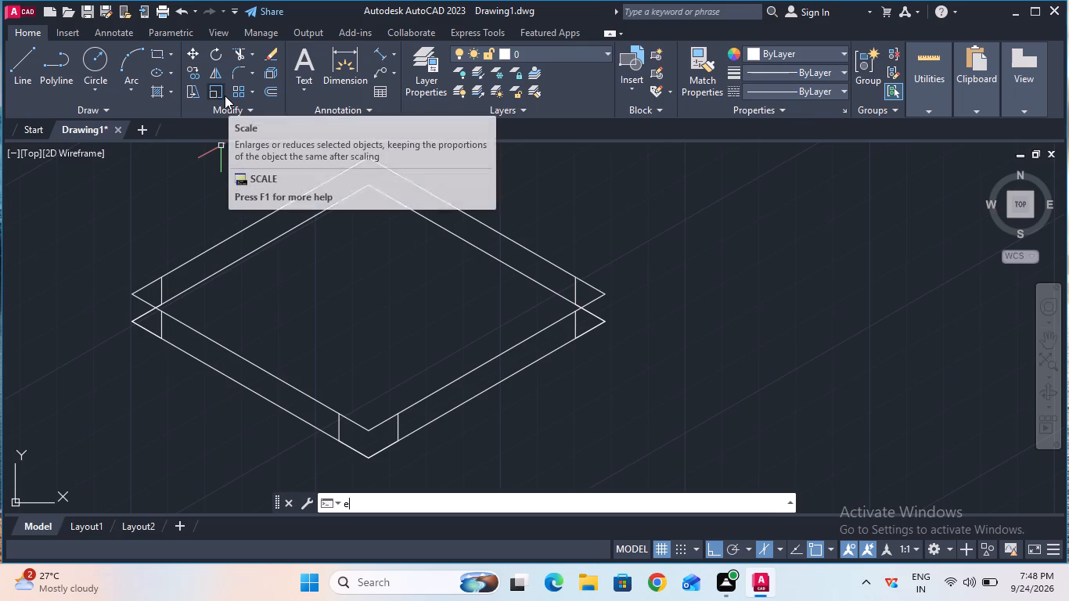
text(ll)
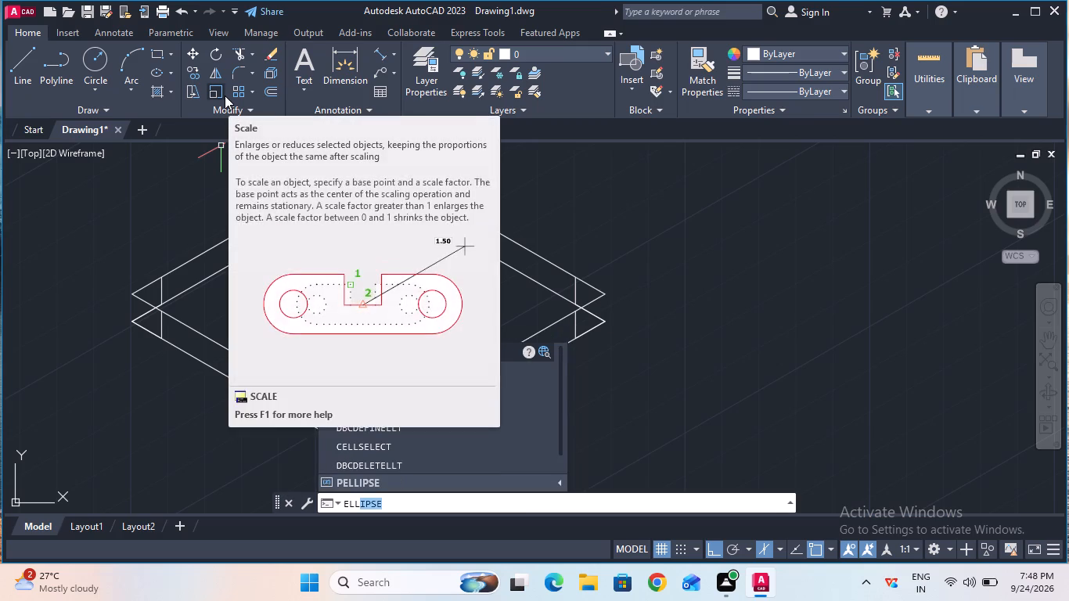
click(398, 350)
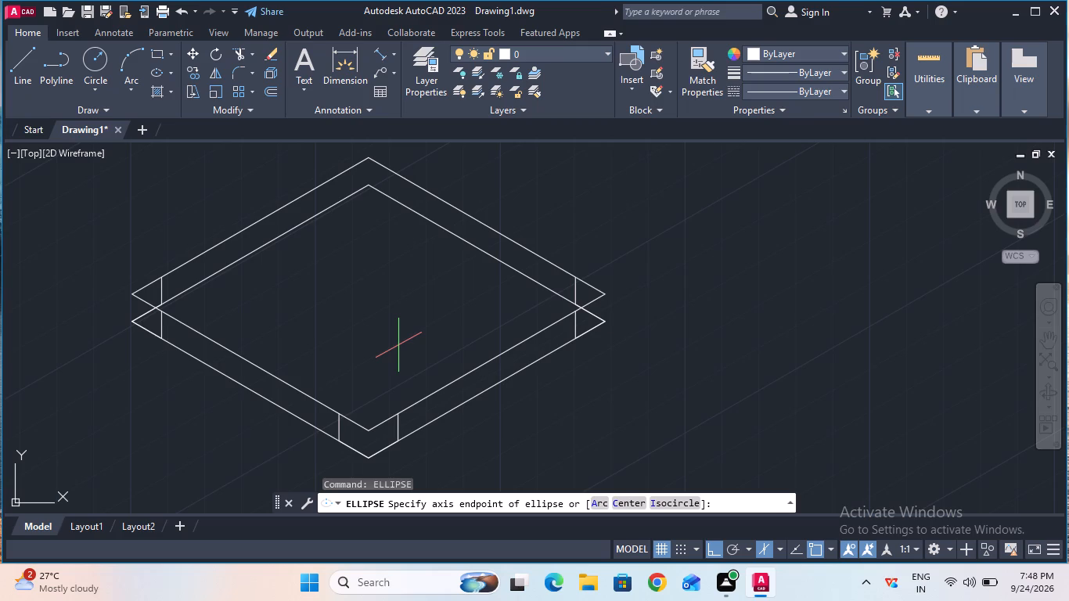
key(F5)
key(F5)
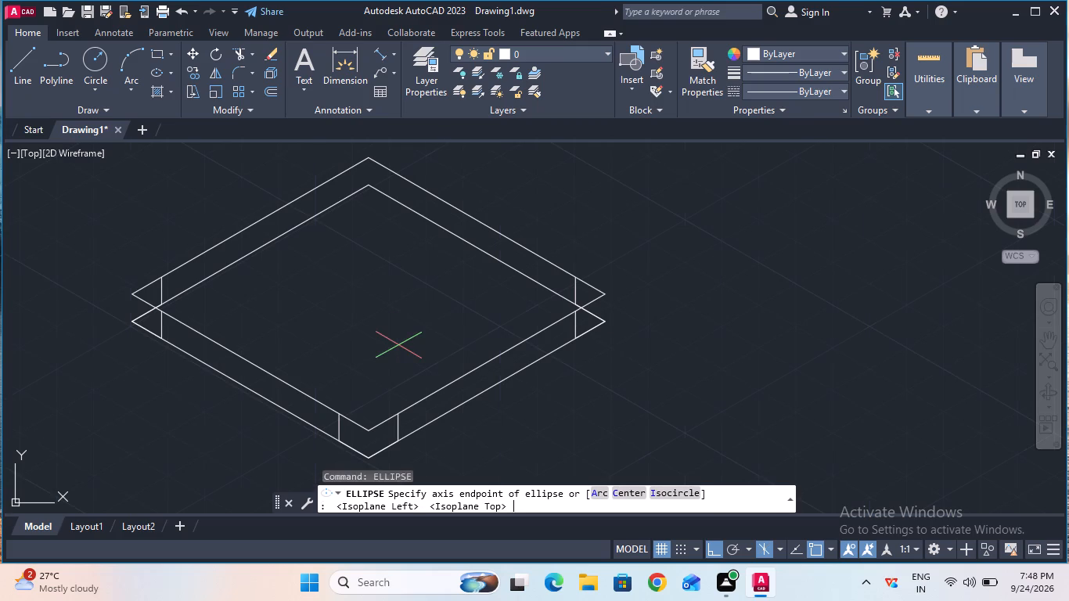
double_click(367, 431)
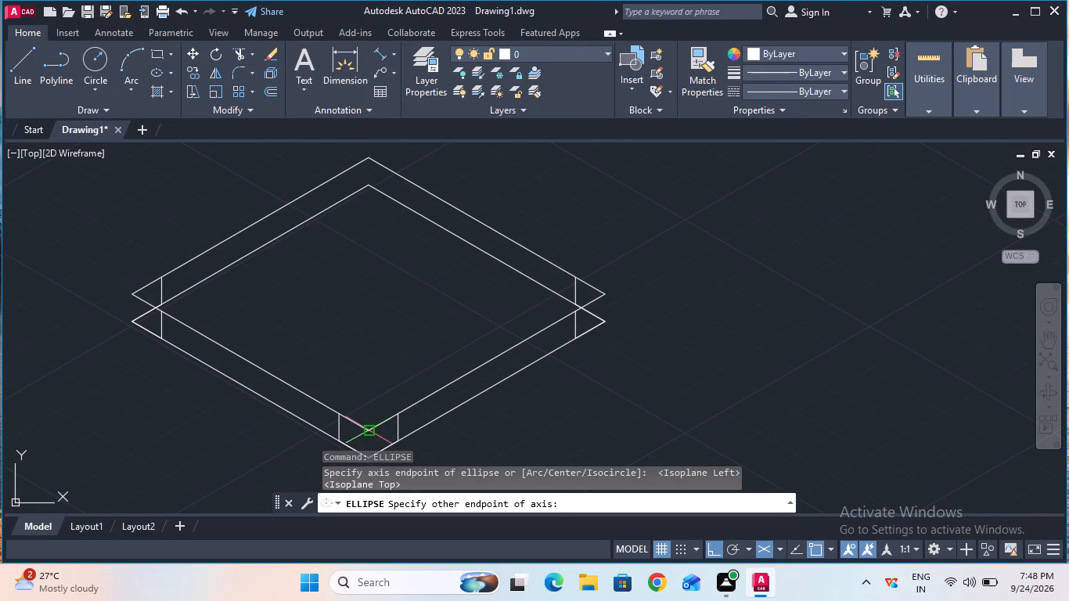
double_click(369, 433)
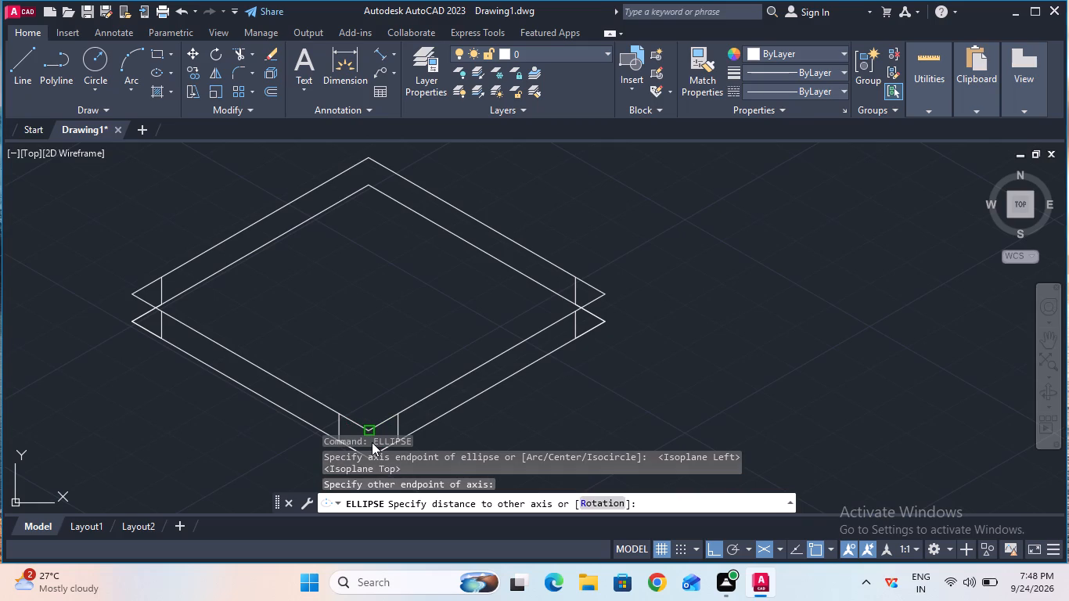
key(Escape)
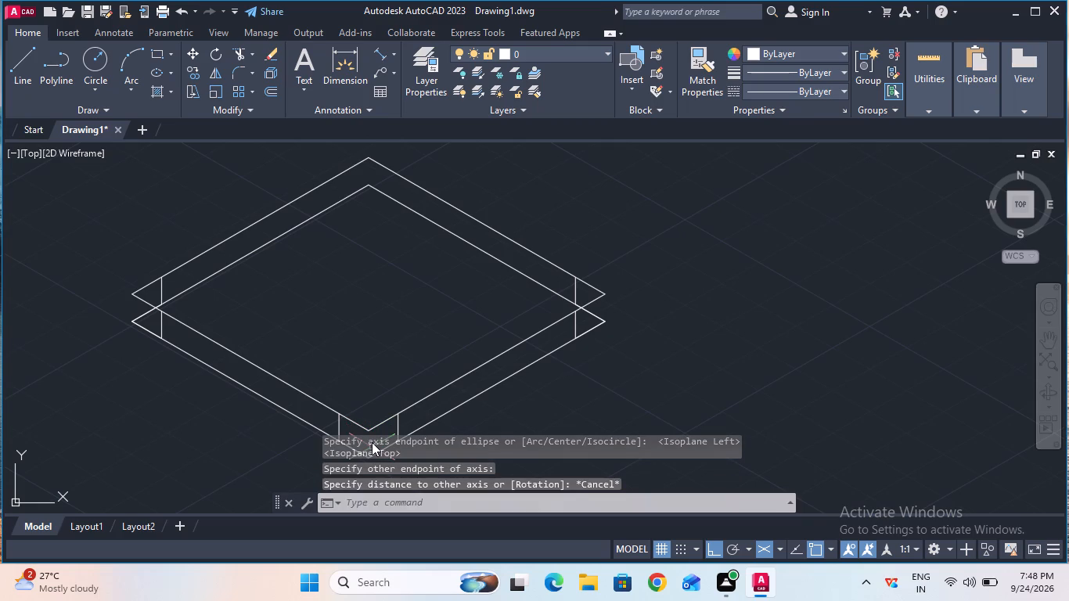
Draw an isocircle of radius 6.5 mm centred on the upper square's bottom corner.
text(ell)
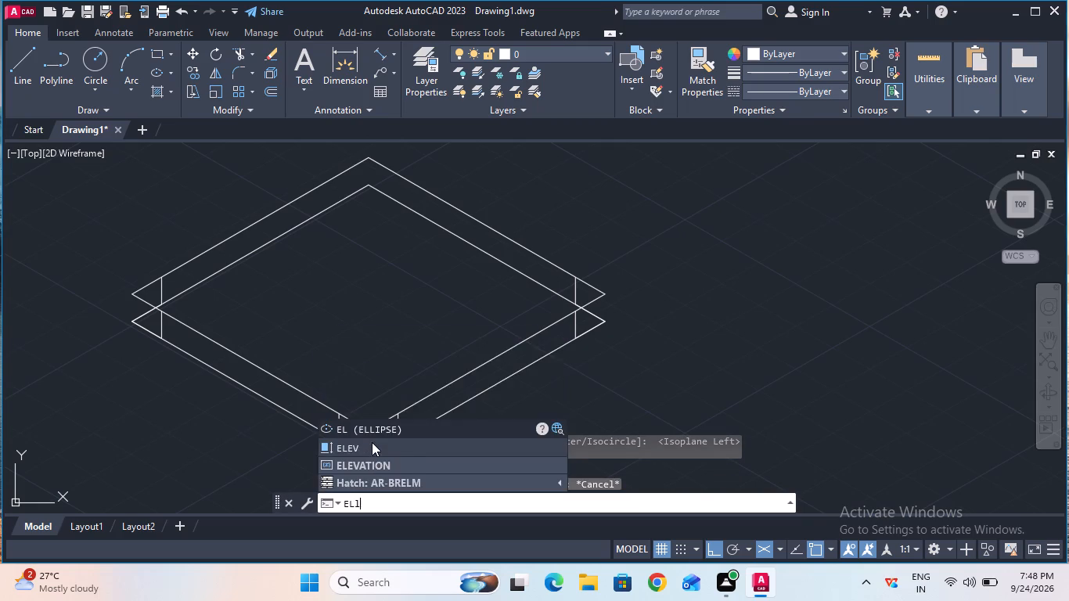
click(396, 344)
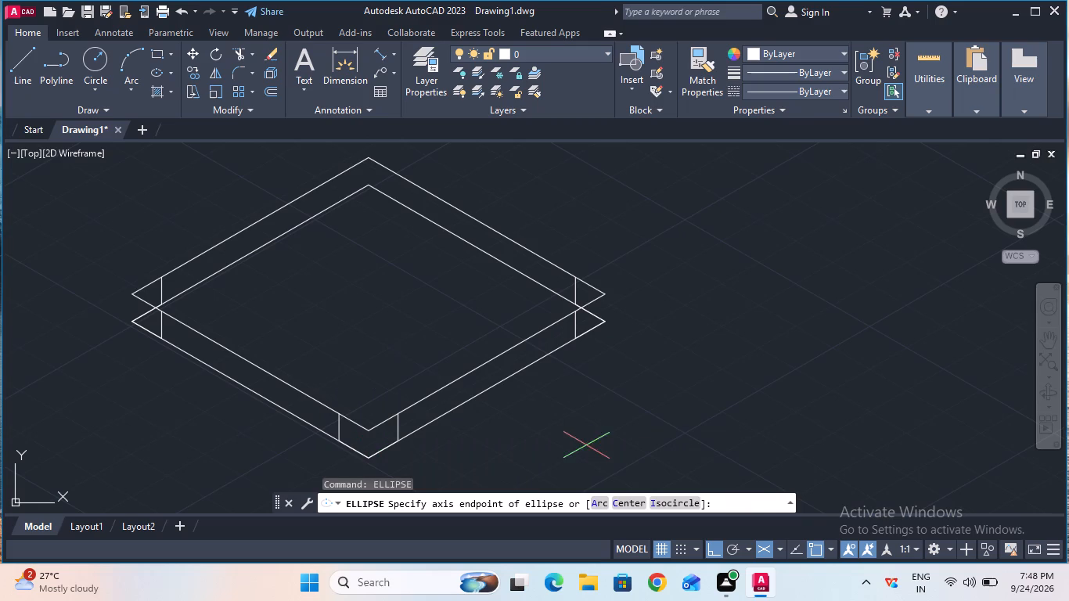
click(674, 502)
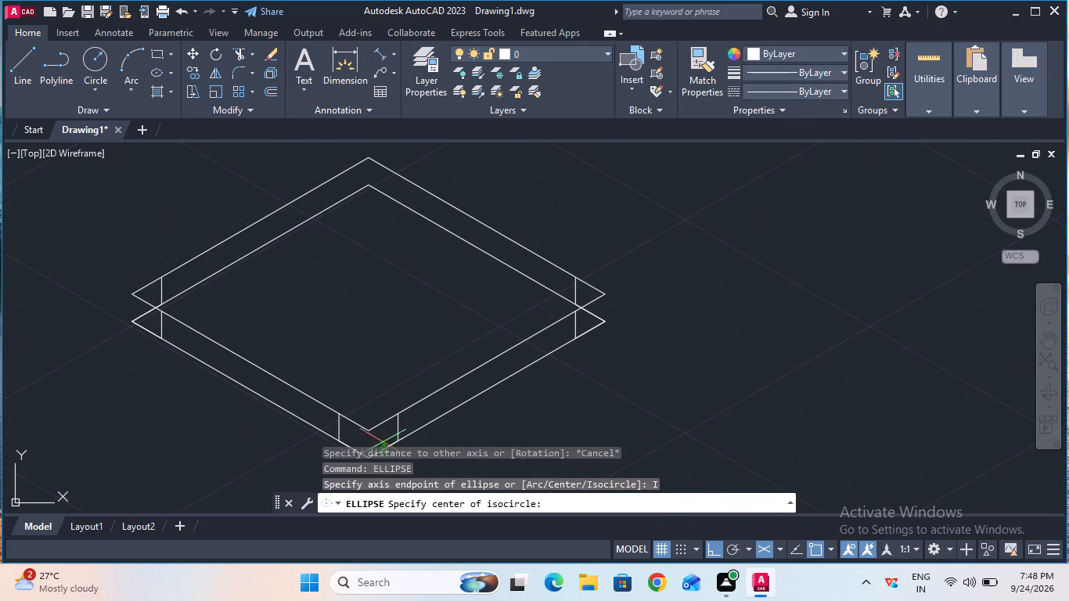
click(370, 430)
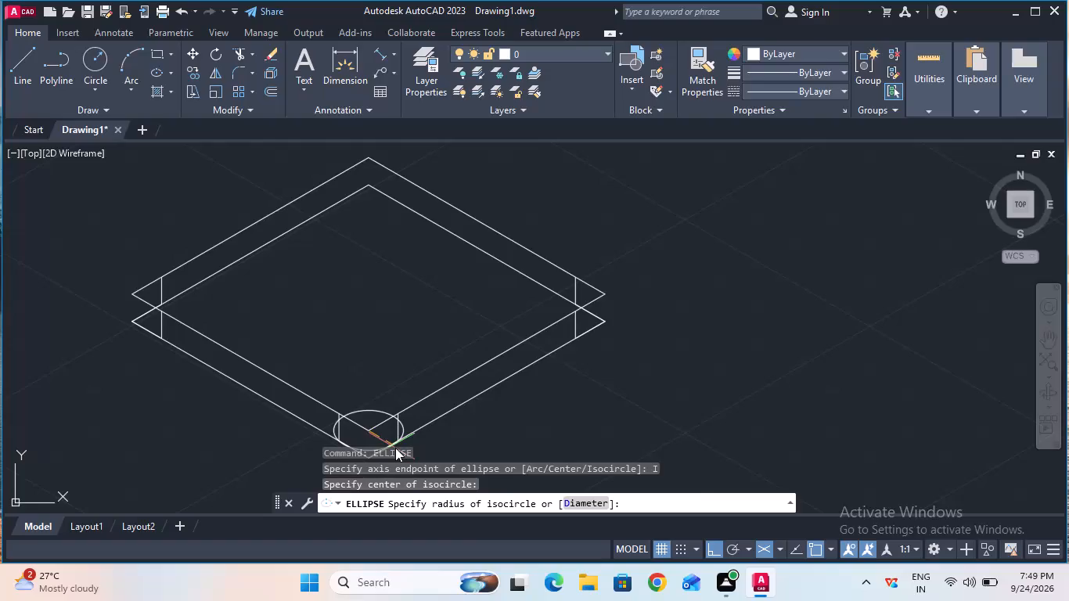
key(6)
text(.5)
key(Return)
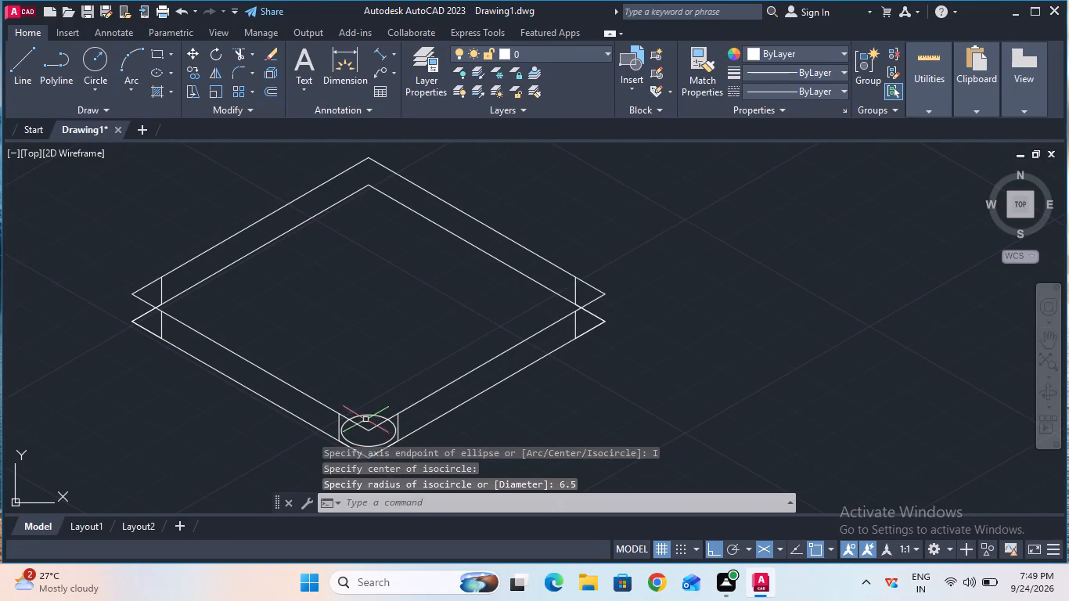
Check the distance from the isocircle's crossing with the upper square's lower-left edge to its centre with an aligned dimension, without placing it.
click(382, 49)
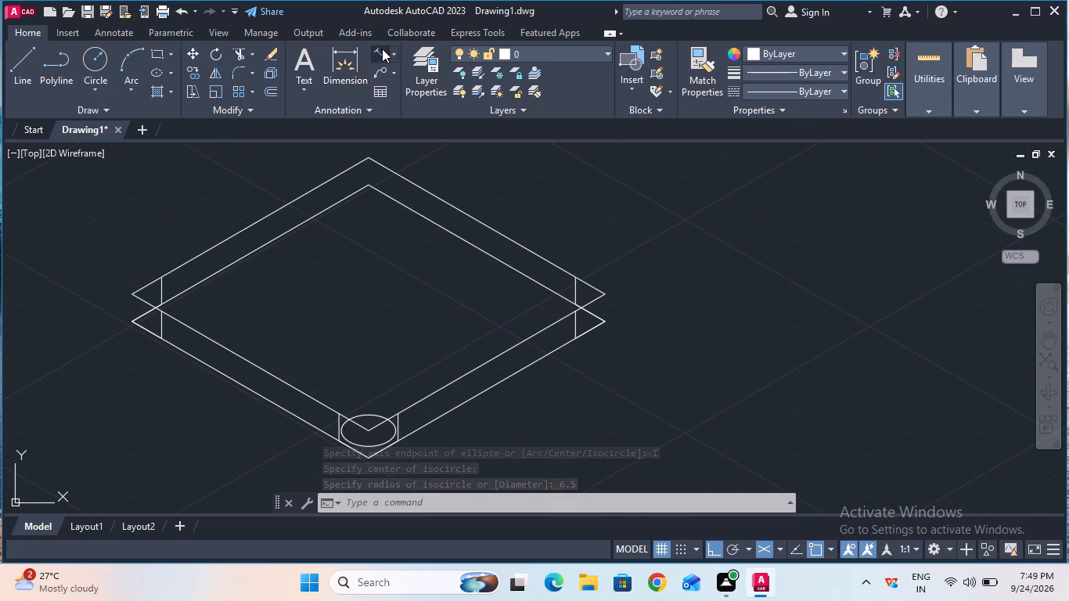
click(347, 419)
click(370, 437)
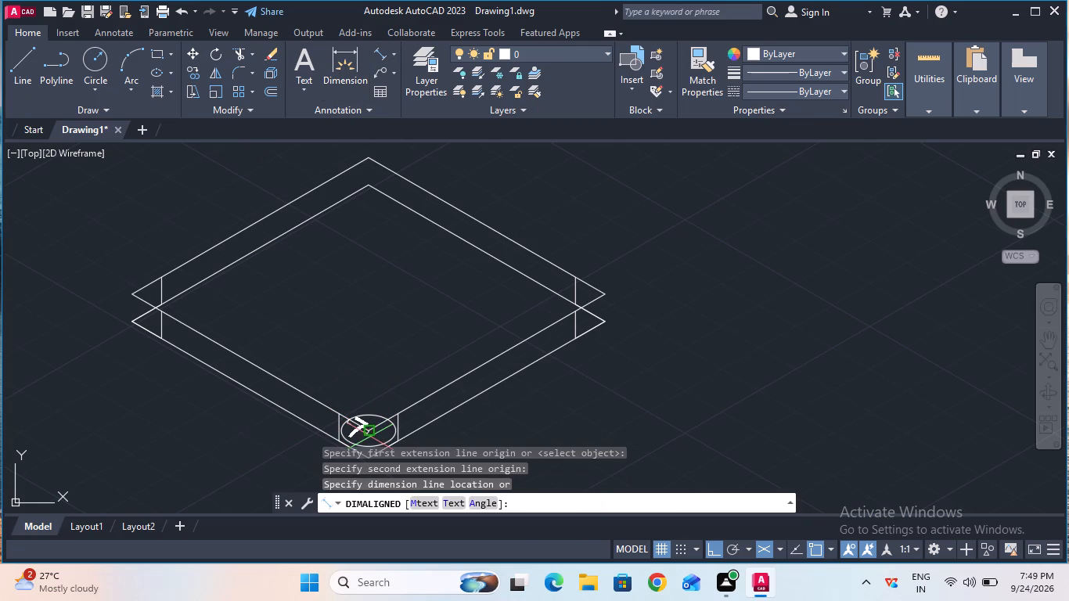
key(Escape)
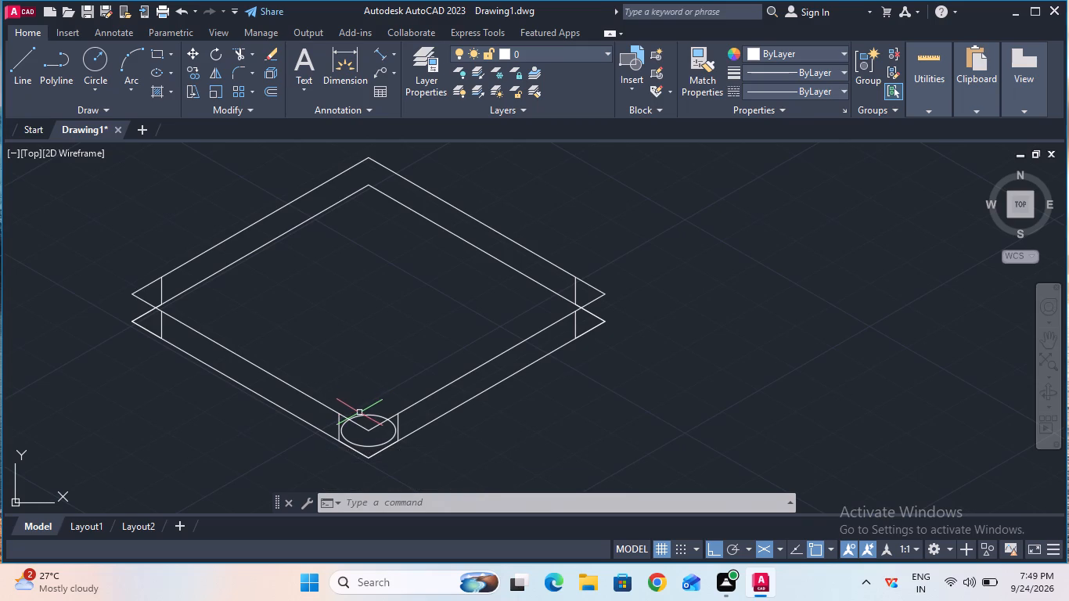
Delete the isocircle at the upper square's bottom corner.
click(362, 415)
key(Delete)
Erase the entire linework, including both isometric squares and all the short vertical corner lines.
click(78, 302)
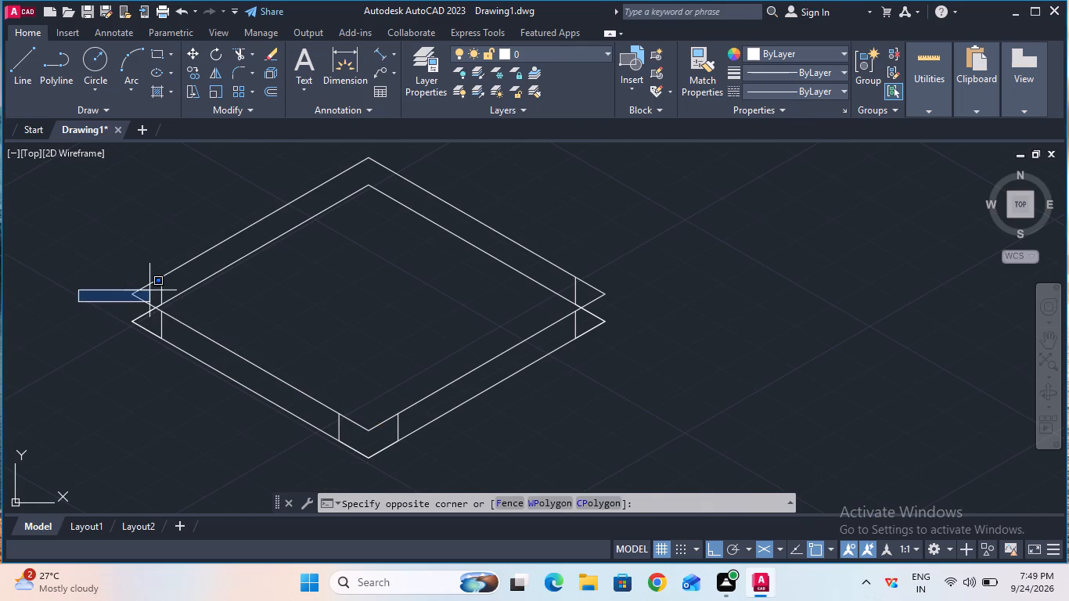
click(395, 243)
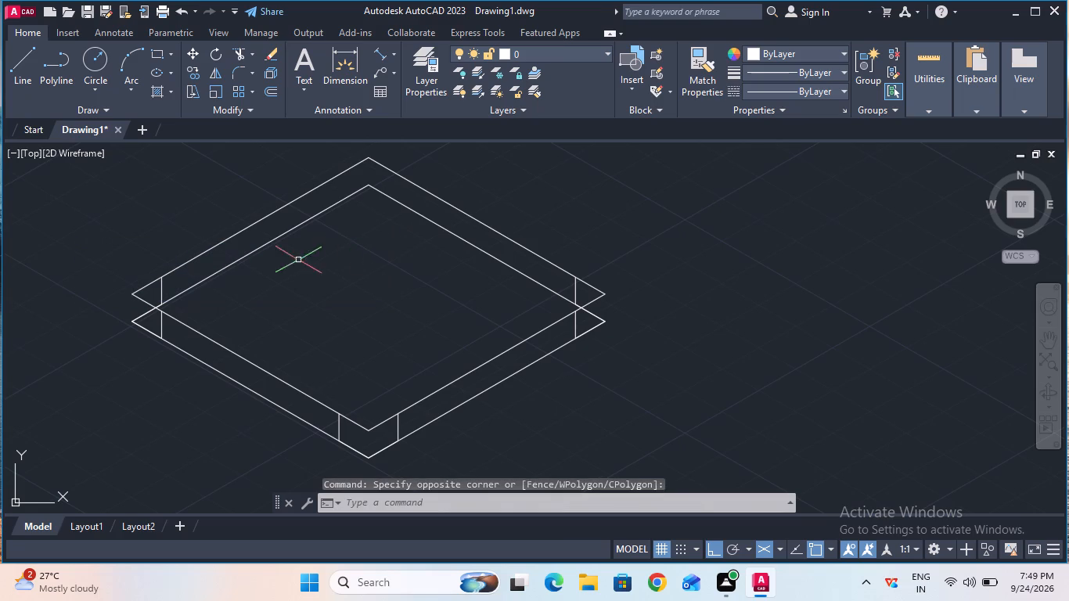
click(40, 169)
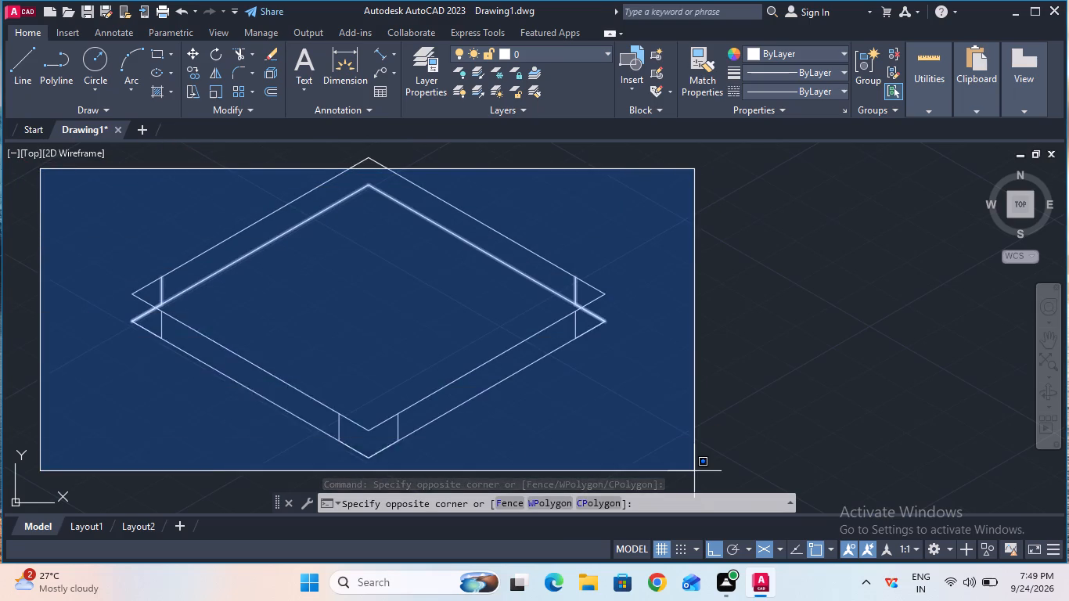
click(694, 471)
key(Delete)
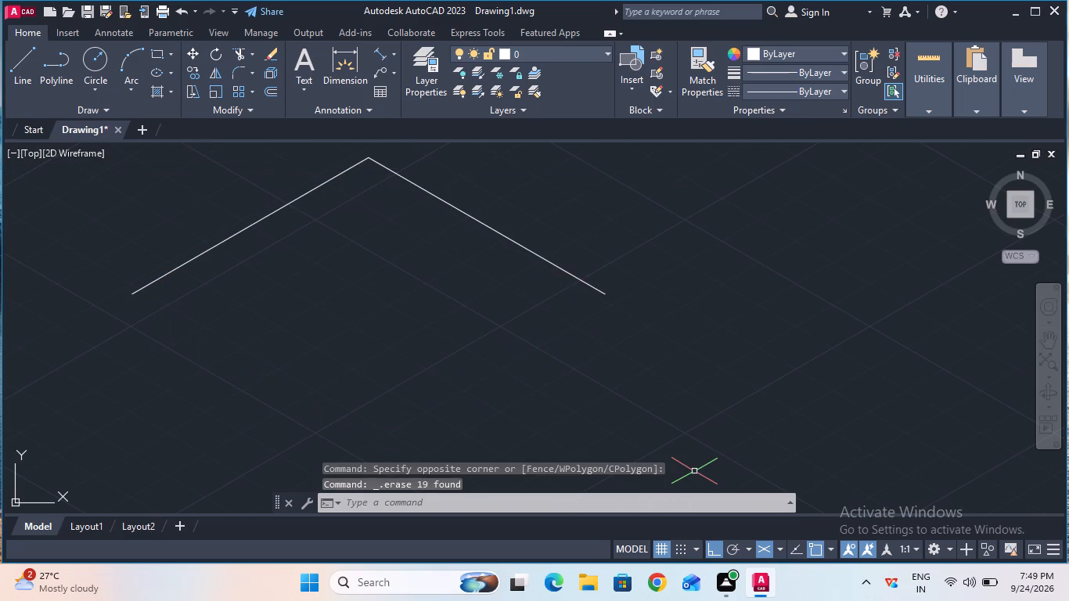
click(541, 257)
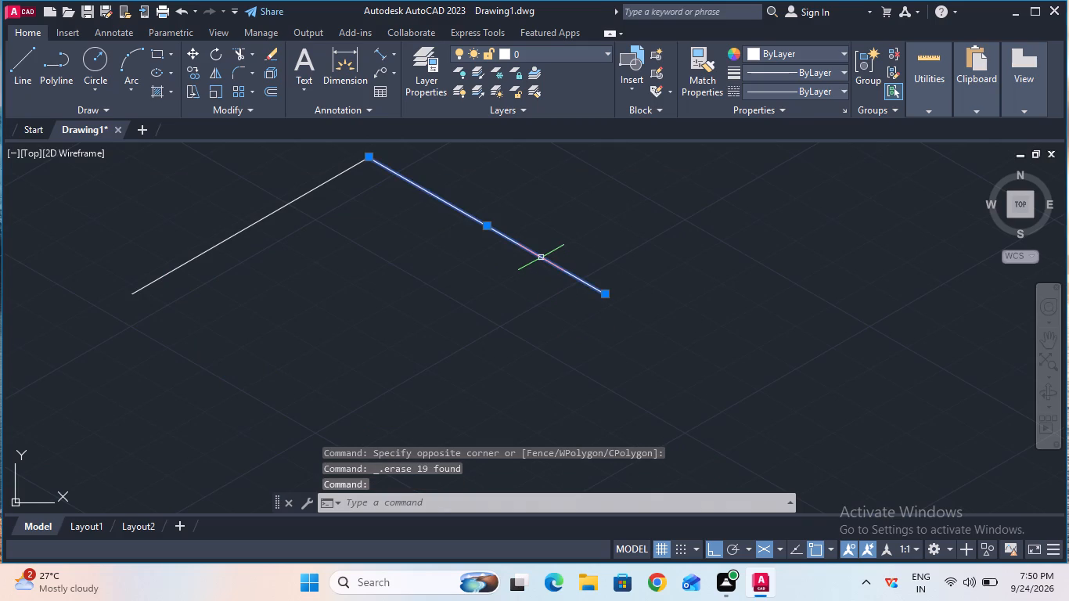
key(Delete)
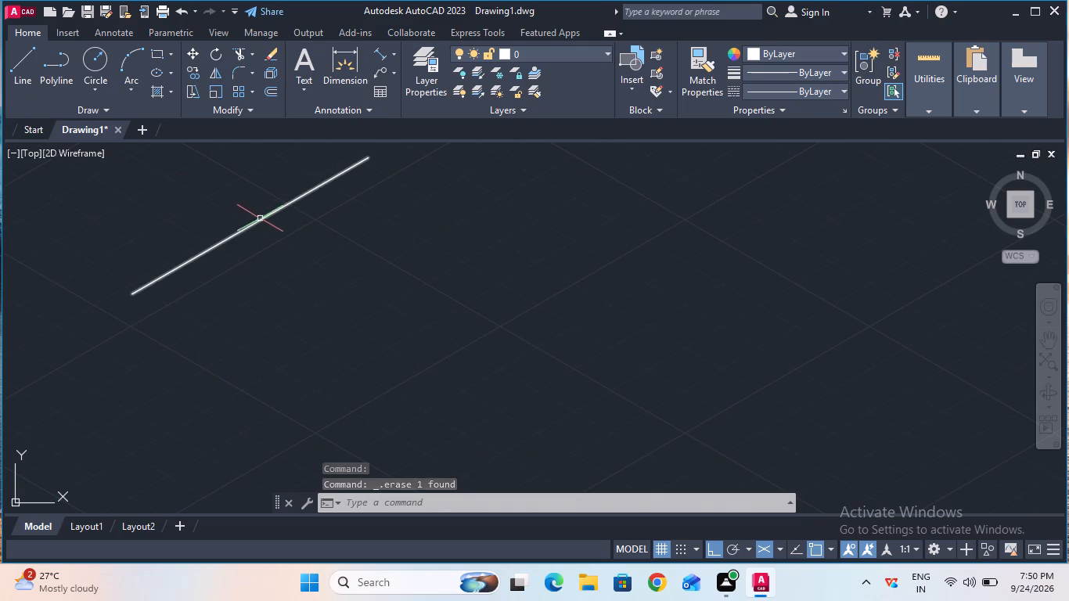
click(261, 220)
key(Delete)
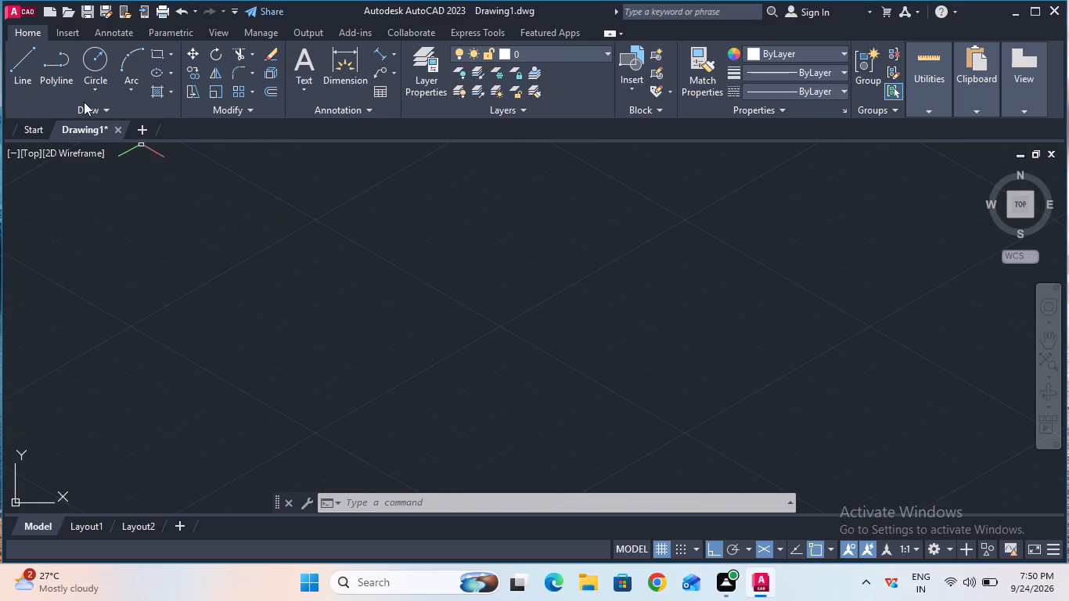
Draw a closed isometric square with 80 mm sides in the top plane, starting from its left corner.
click(25, 91)
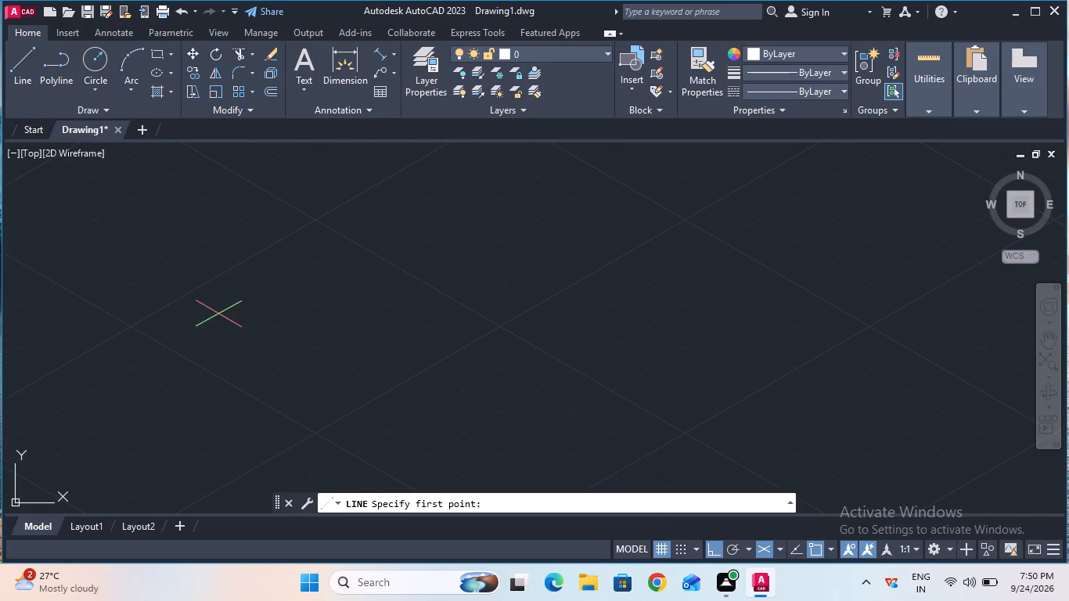
click(165, 304)
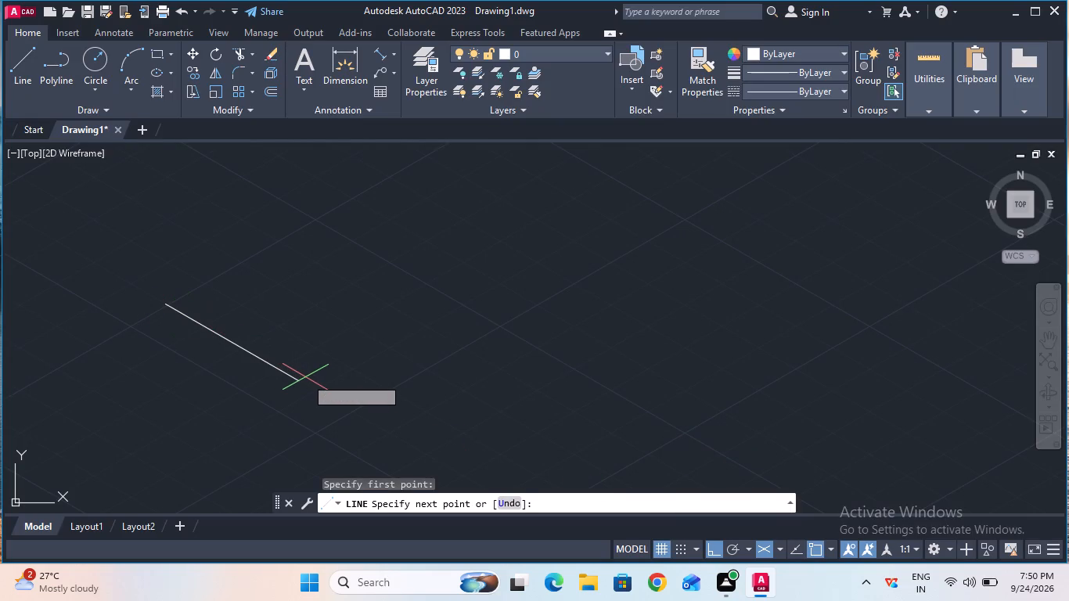
text(80)
key(Return)
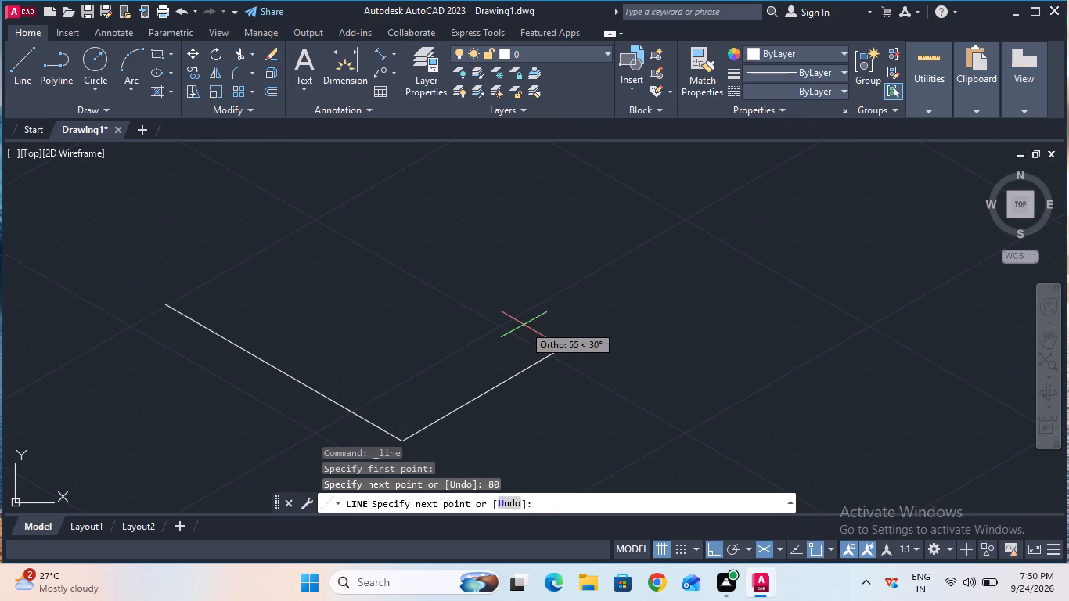
text(80)
key(Return)
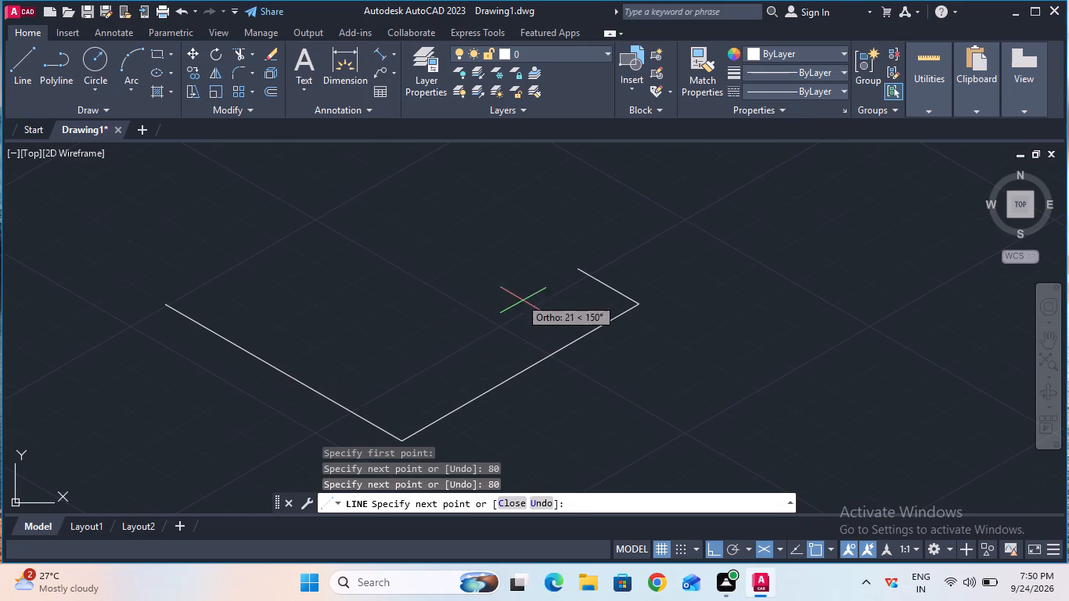
text(80)
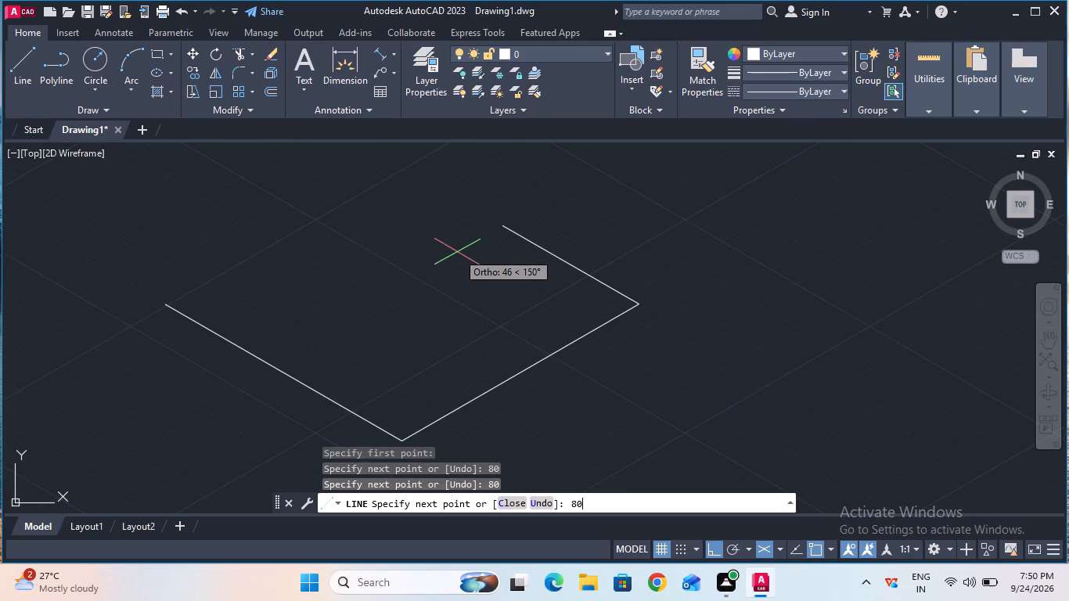
key(Return)
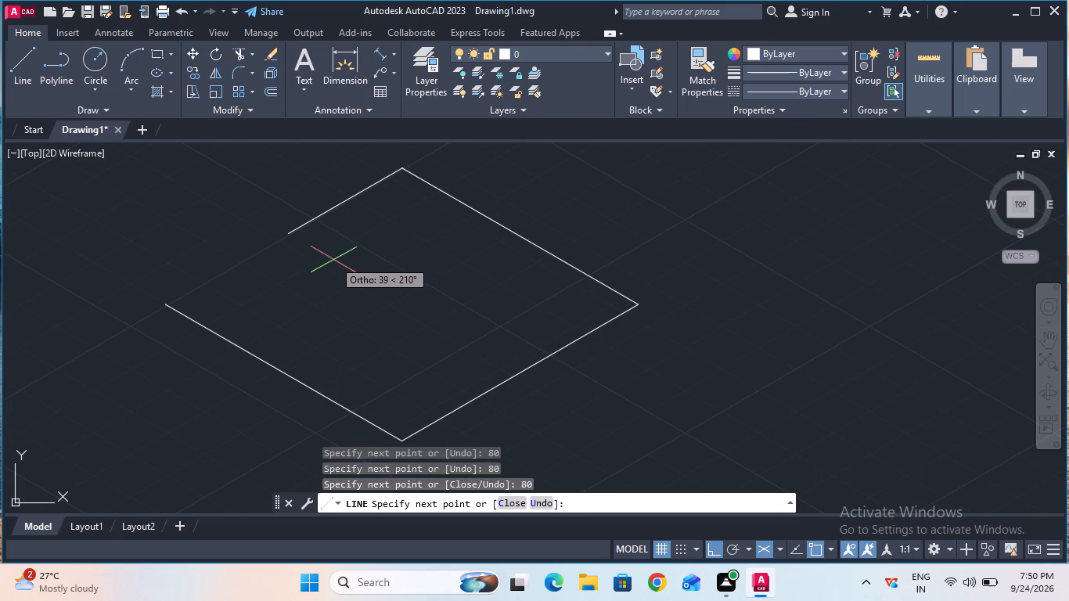
text(80)
key(Return)
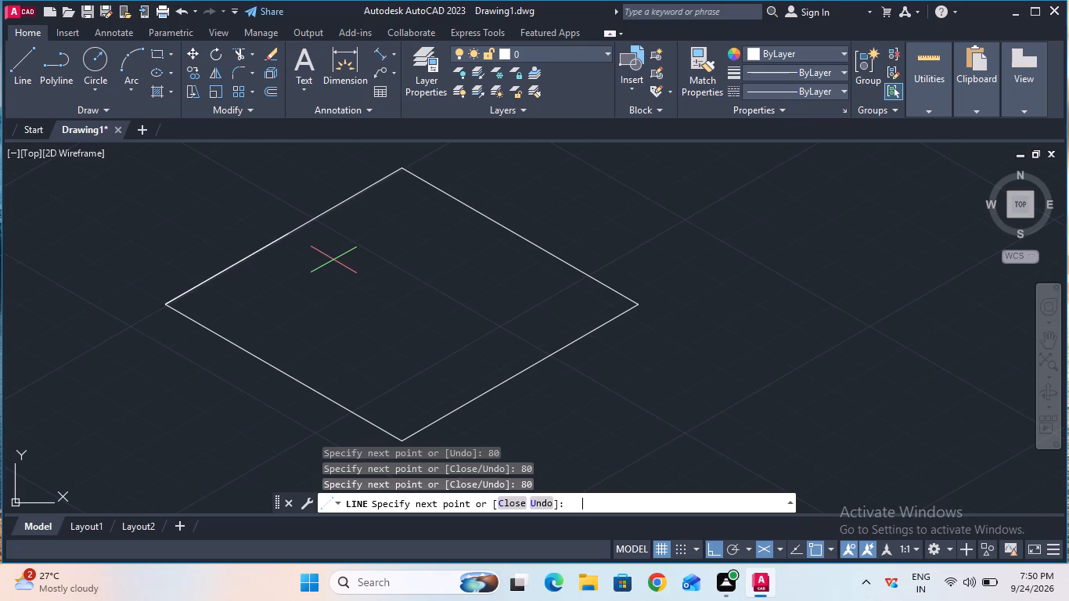
key(Escape)
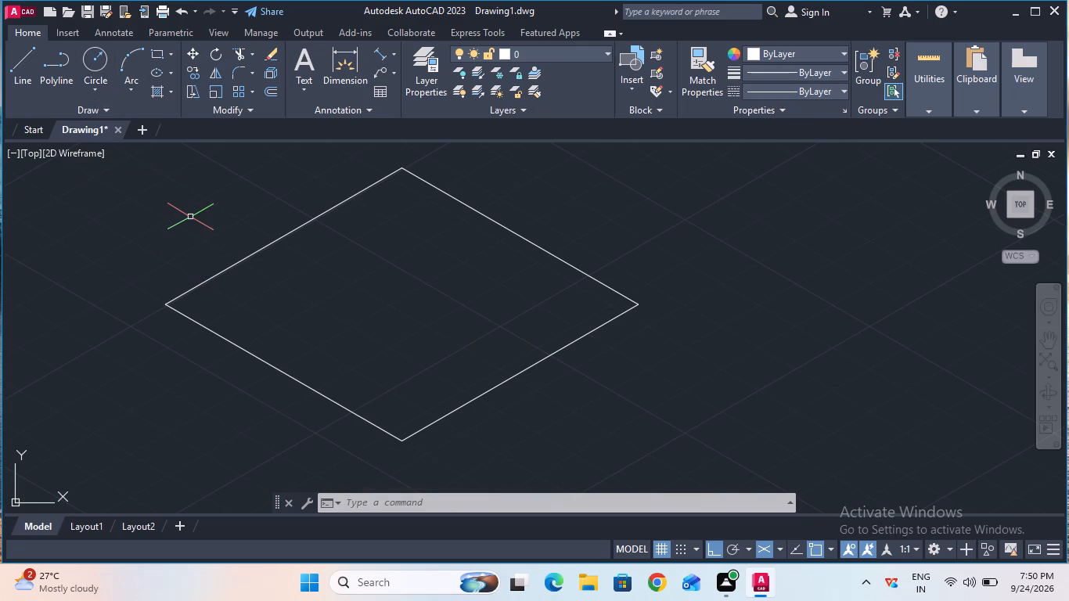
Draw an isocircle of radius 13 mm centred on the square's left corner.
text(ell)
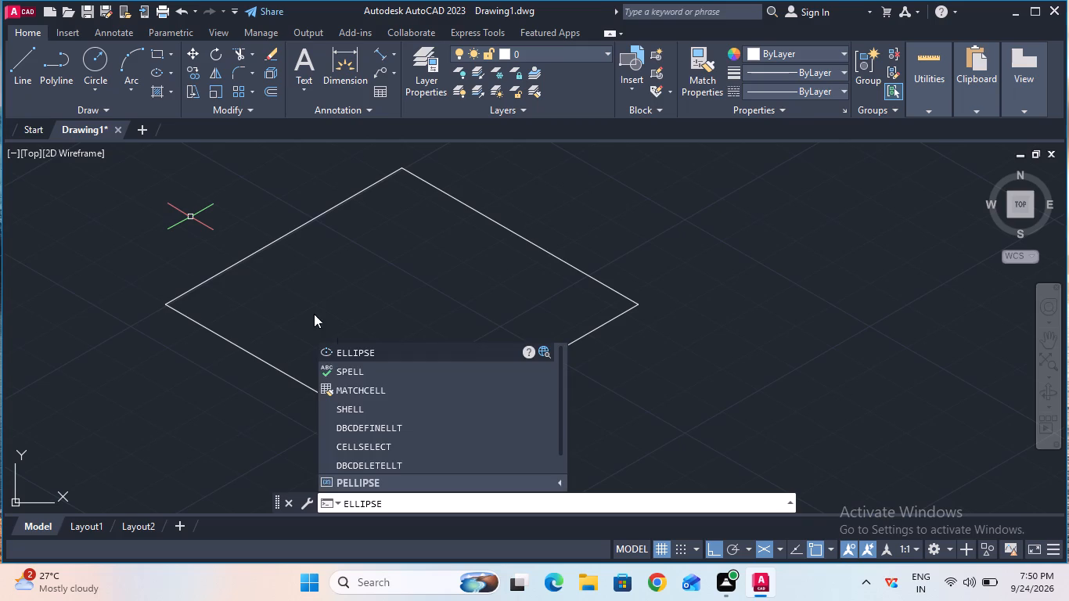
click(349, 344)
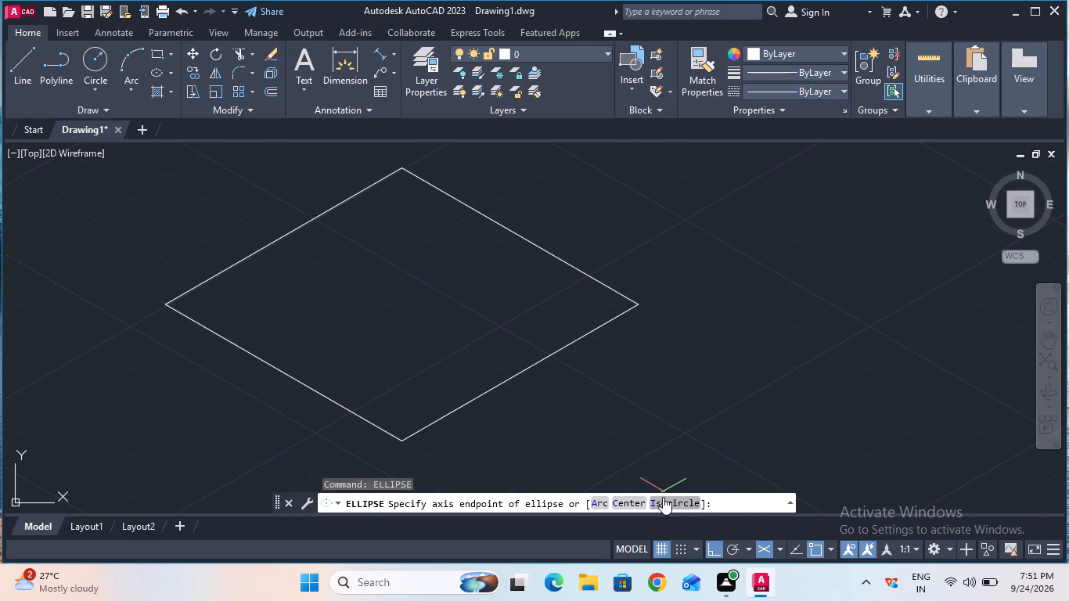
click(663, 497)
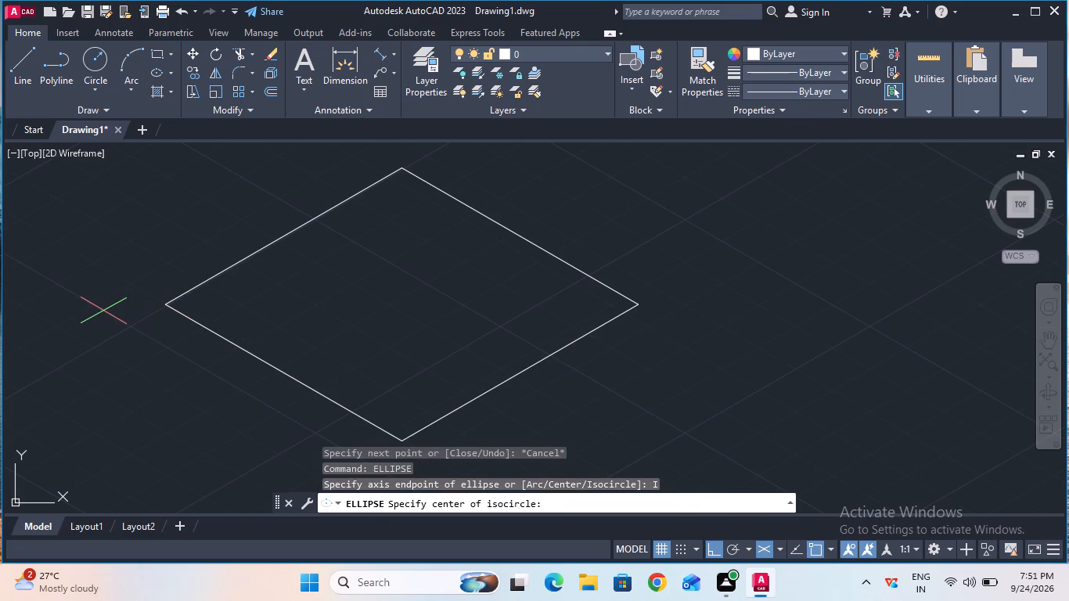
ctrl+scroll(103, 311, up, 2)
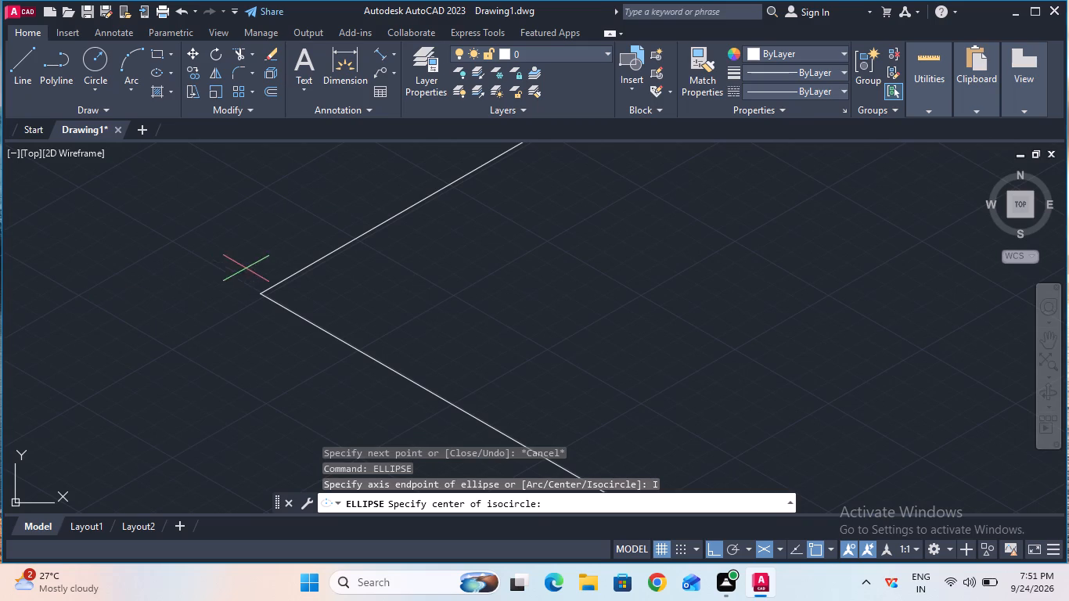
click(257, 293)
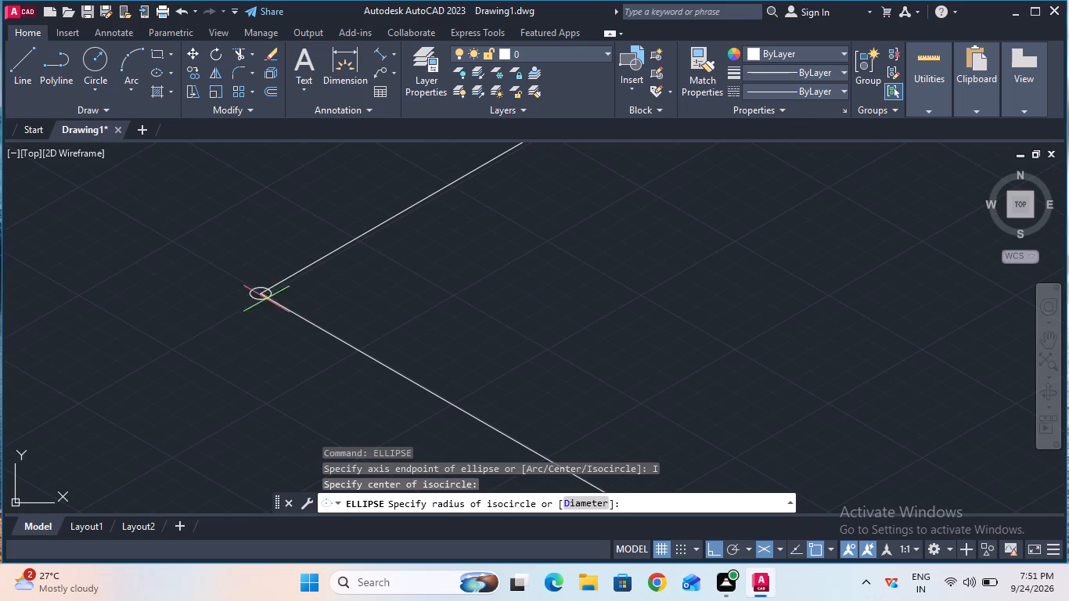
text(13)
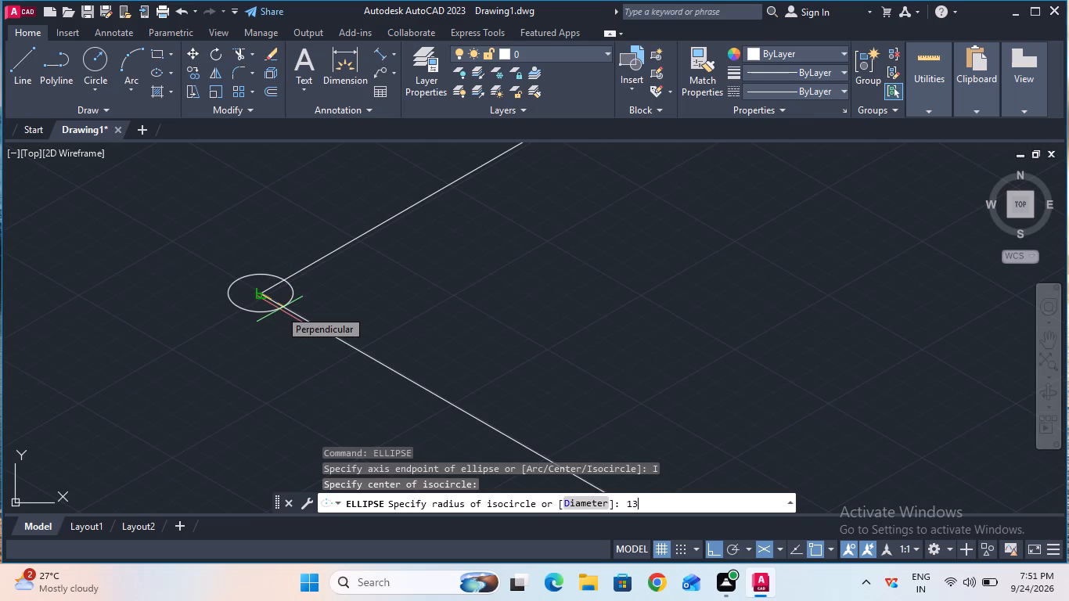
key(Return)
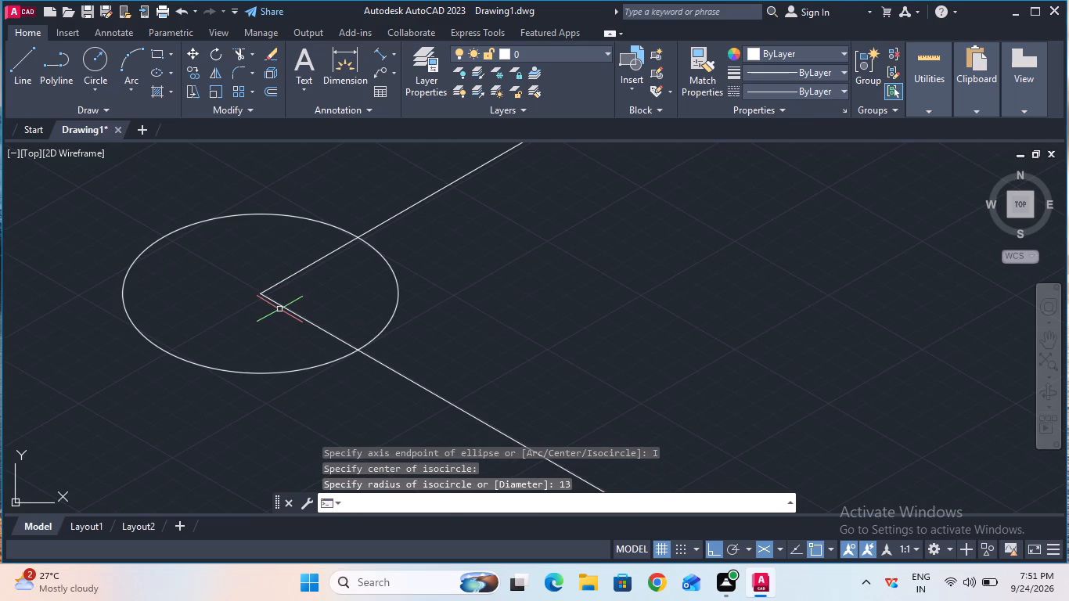
Check the distance from the isocircle's centre to its crossing with the square's lower-left edge using an aligned dimension, without placing it.
ctrl+scroll(275, 306, down, 3)
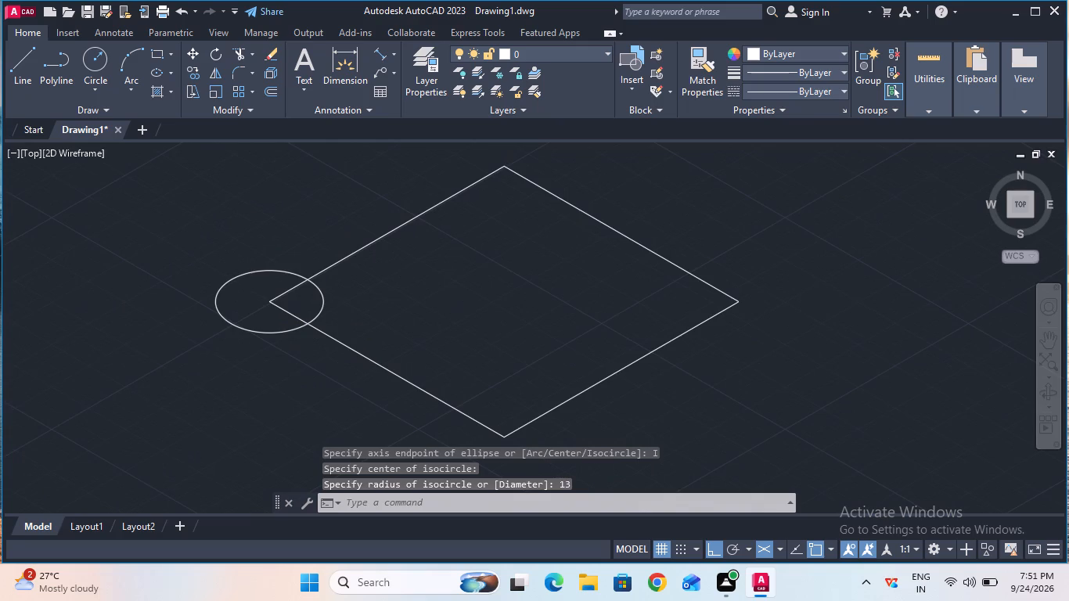
click(379, 49)
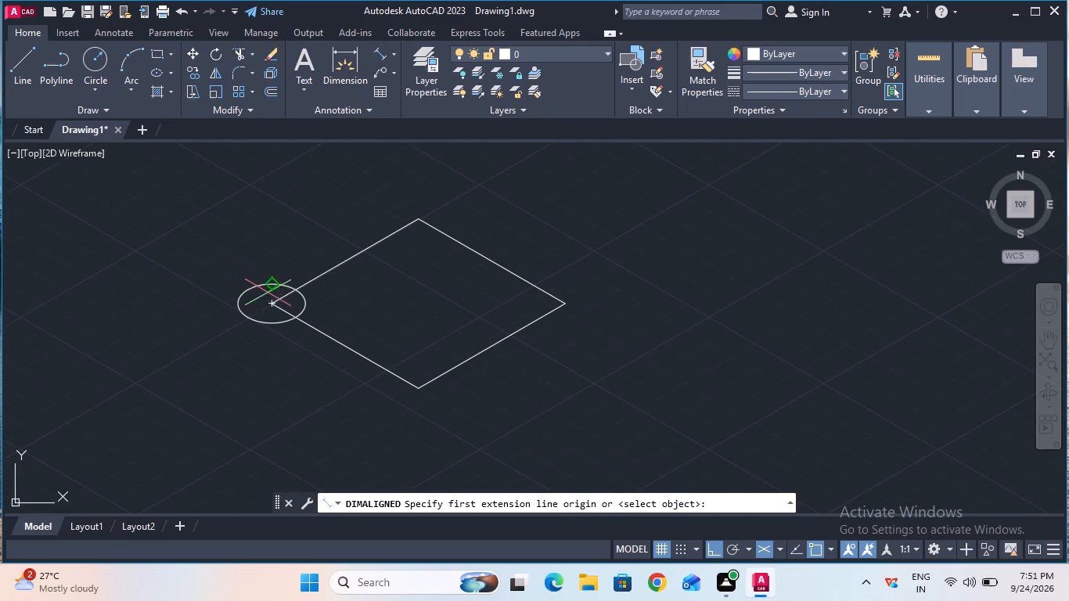
click(272, 303)
click(296, 316)
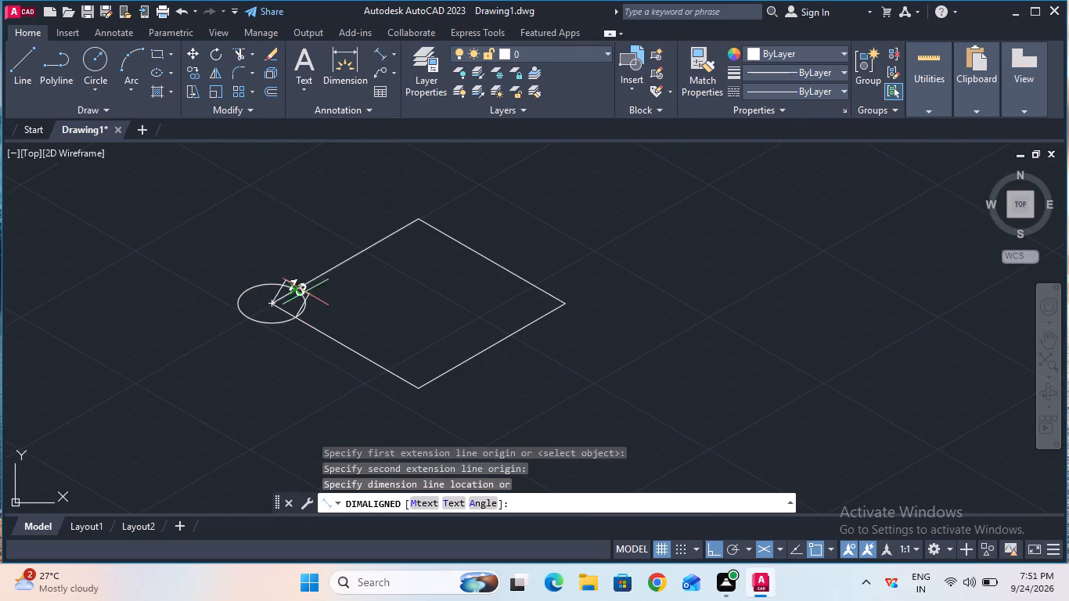
key(Escape)
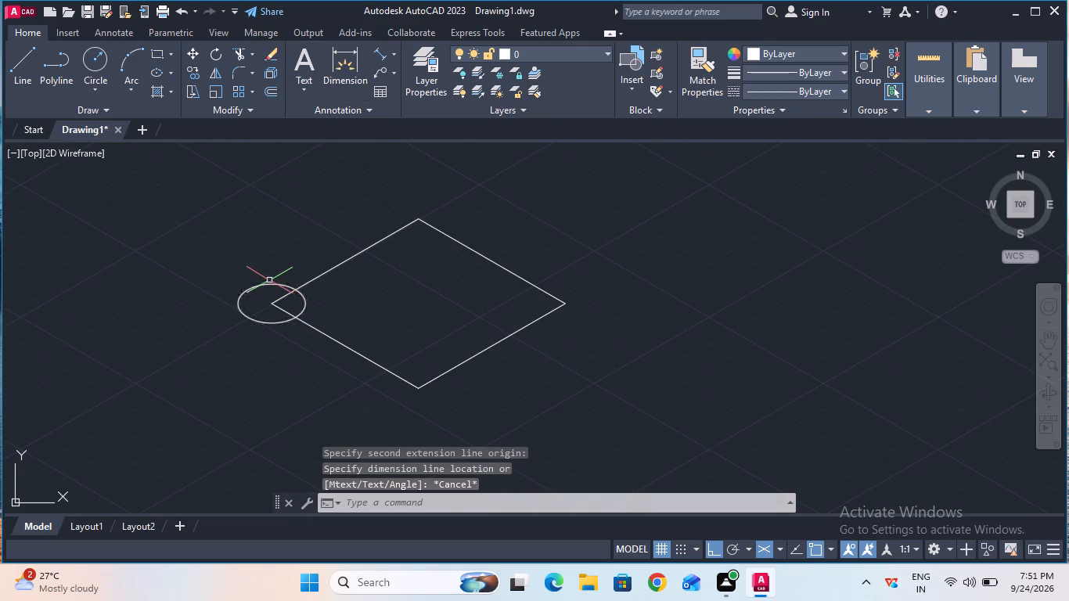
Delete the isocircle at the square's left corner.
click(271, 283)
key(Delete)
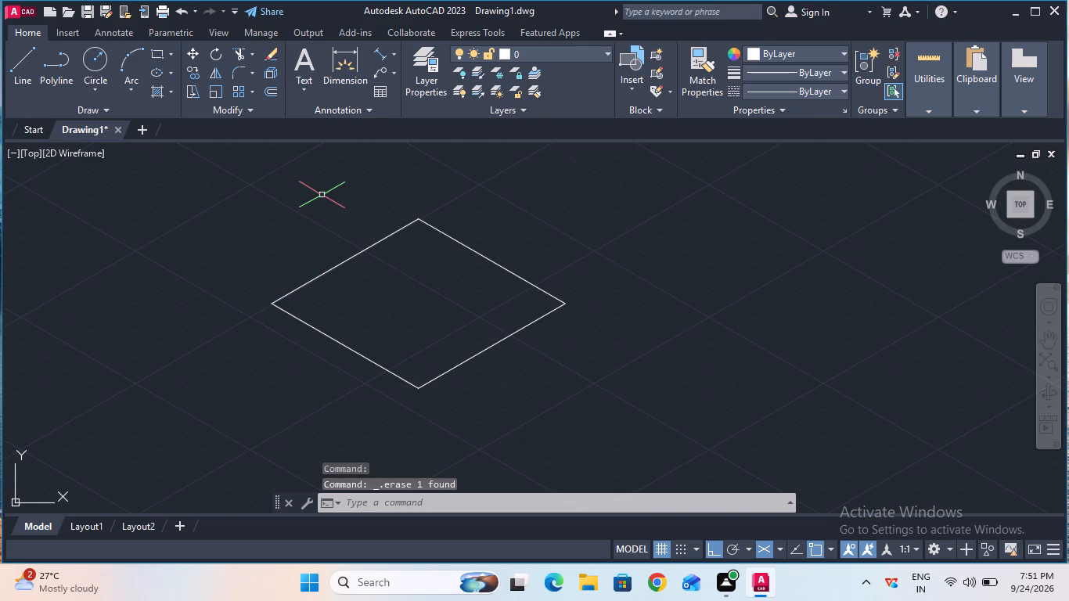
Draw an isocircle of diameter 13 mm centred on the square's left corner.
text(ell)
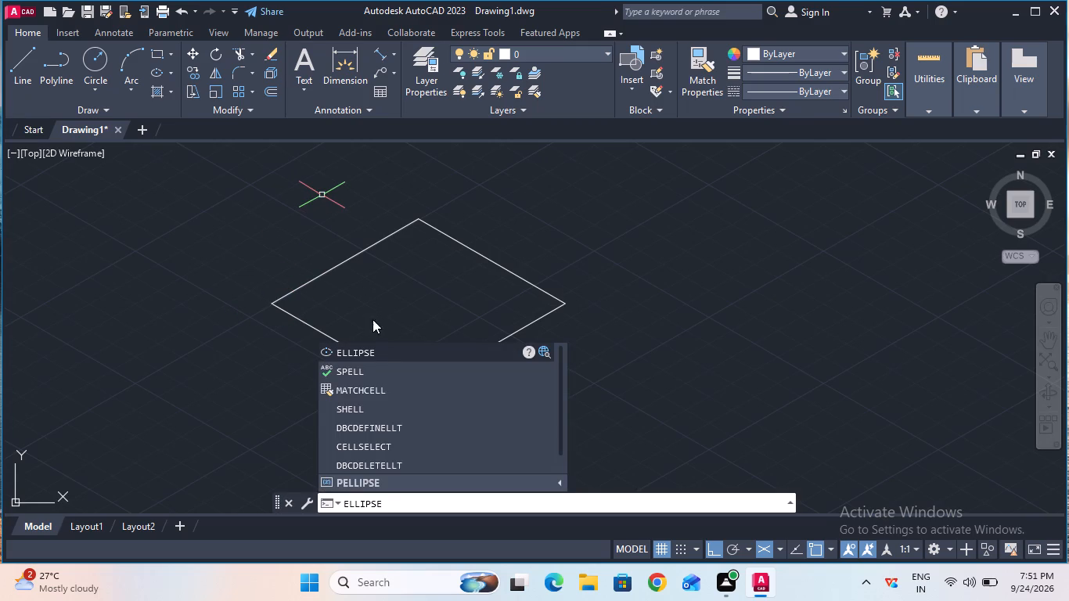
click(379, 354)
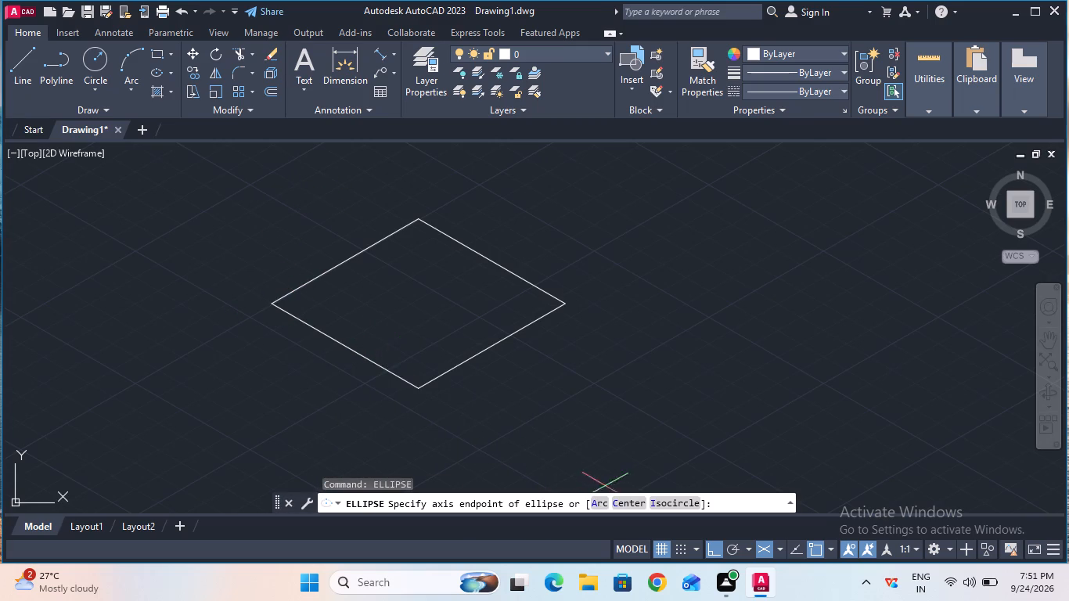
click(657, 502)
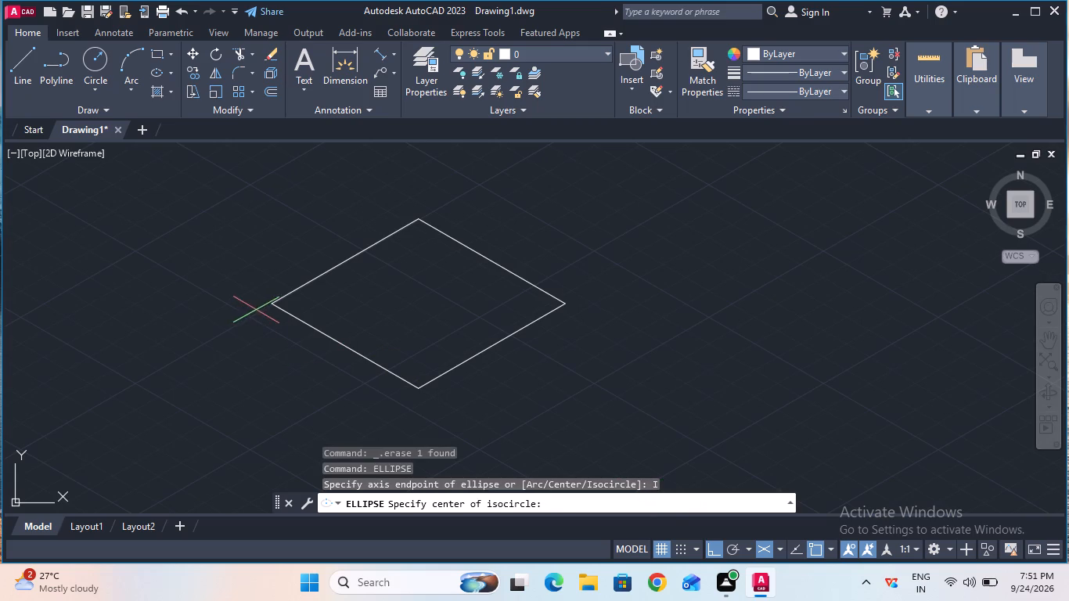
click(273, 305)
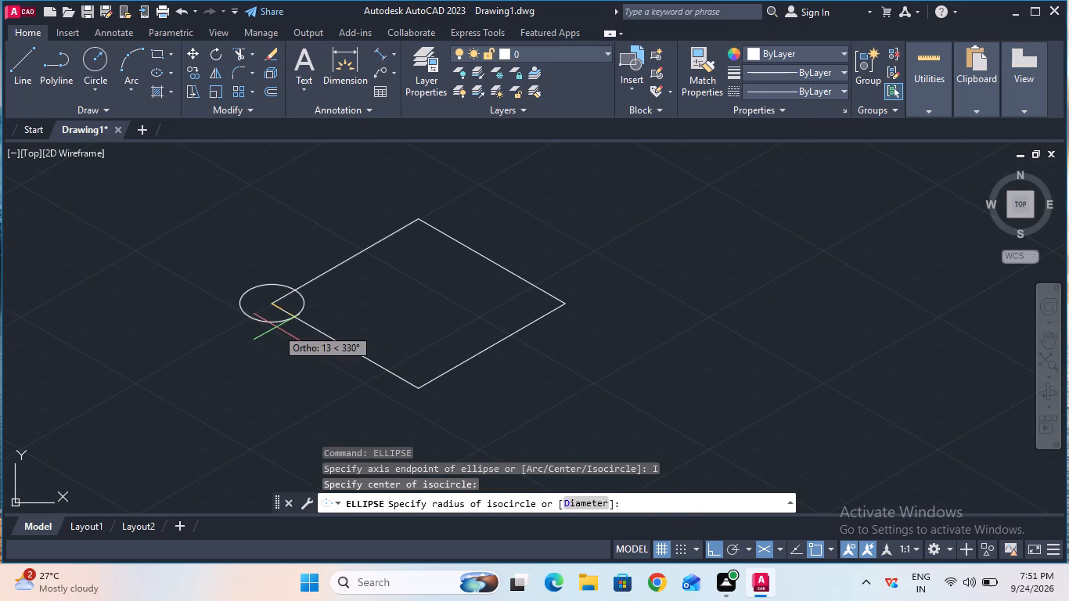
click(574, 504)
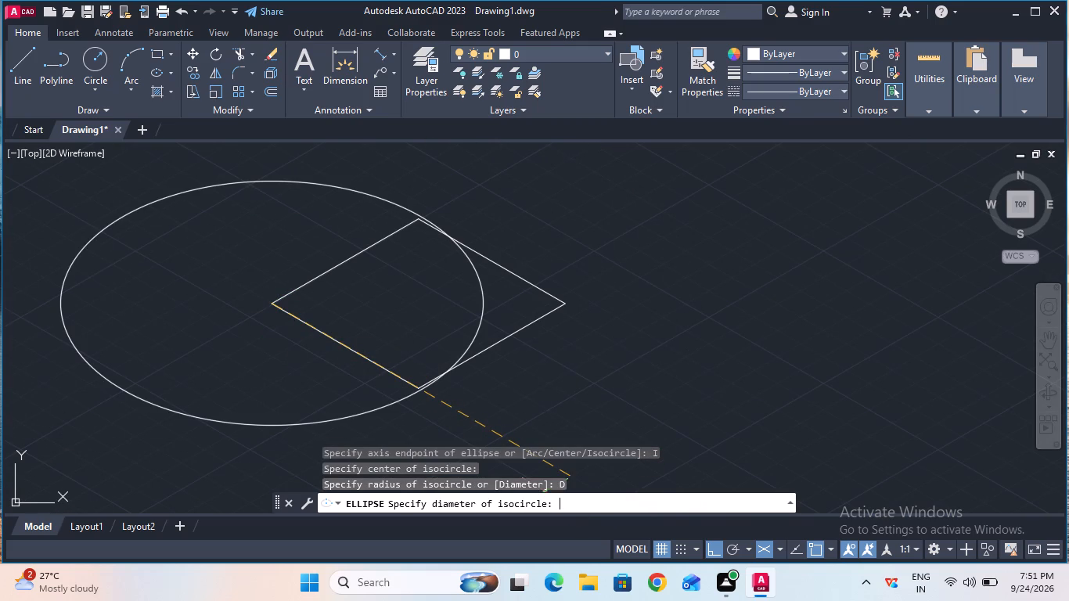
key(1)
key(3)
key(Return)
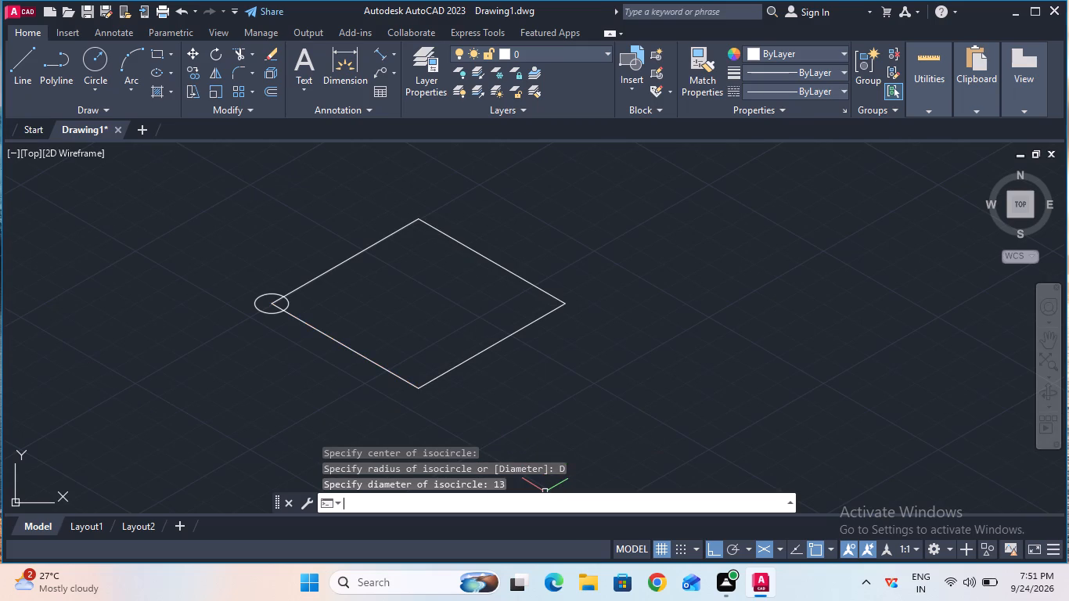
key(Escape)
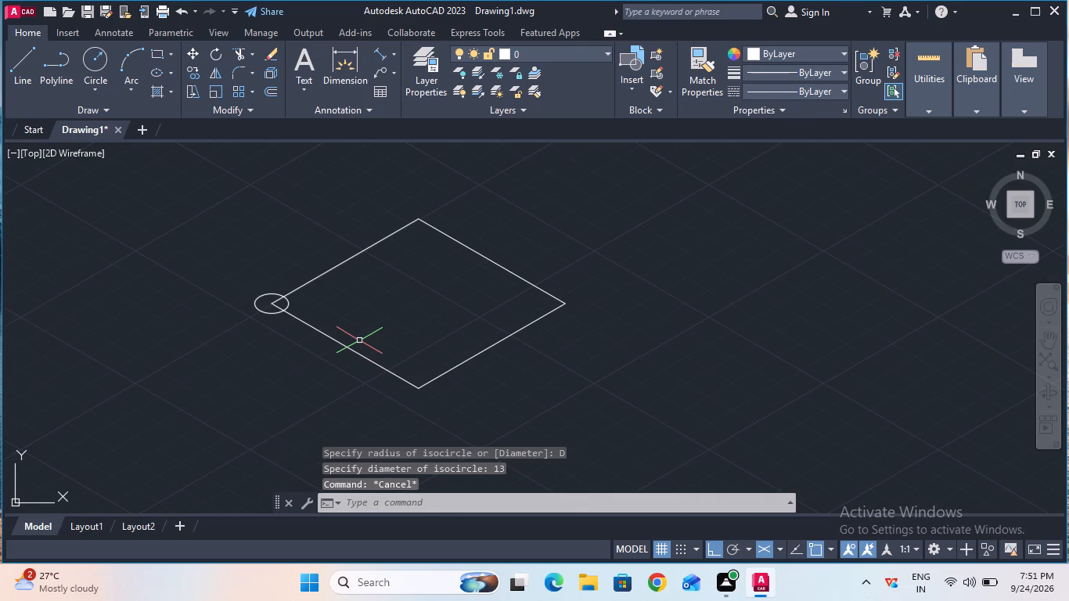
Copy the left corner's isocircle from its centre to the square's bottom corner.
click(190, 76)
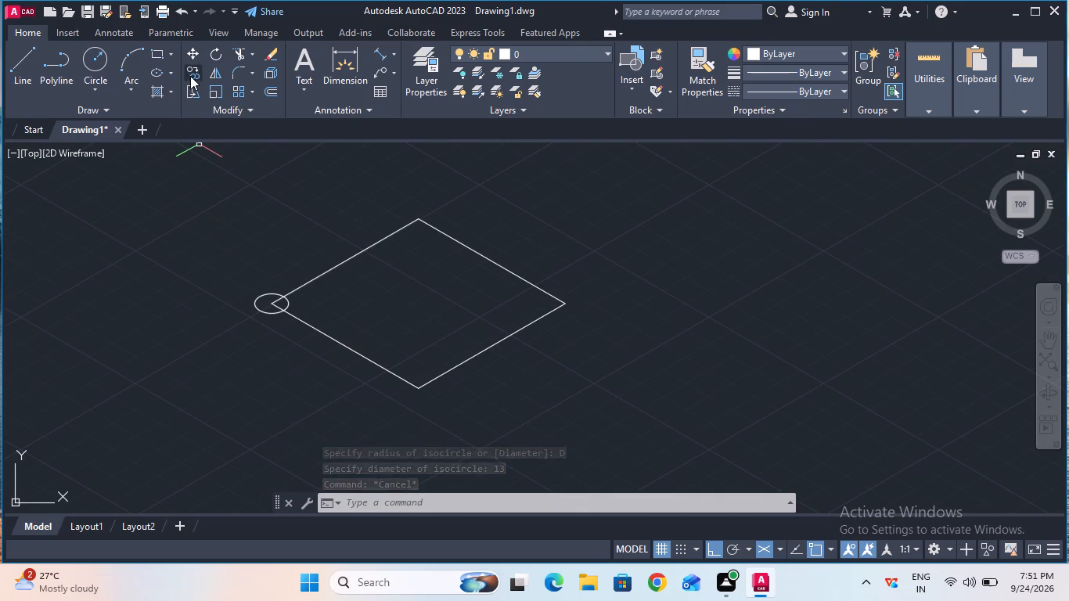
click(279, 313)
key(Return)
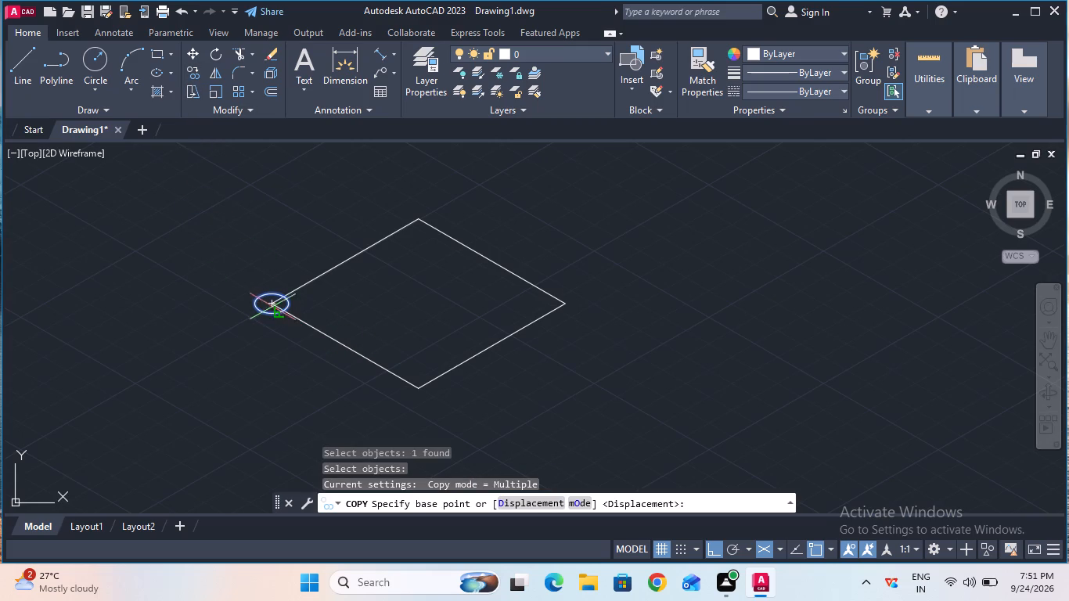
click(267, 303)
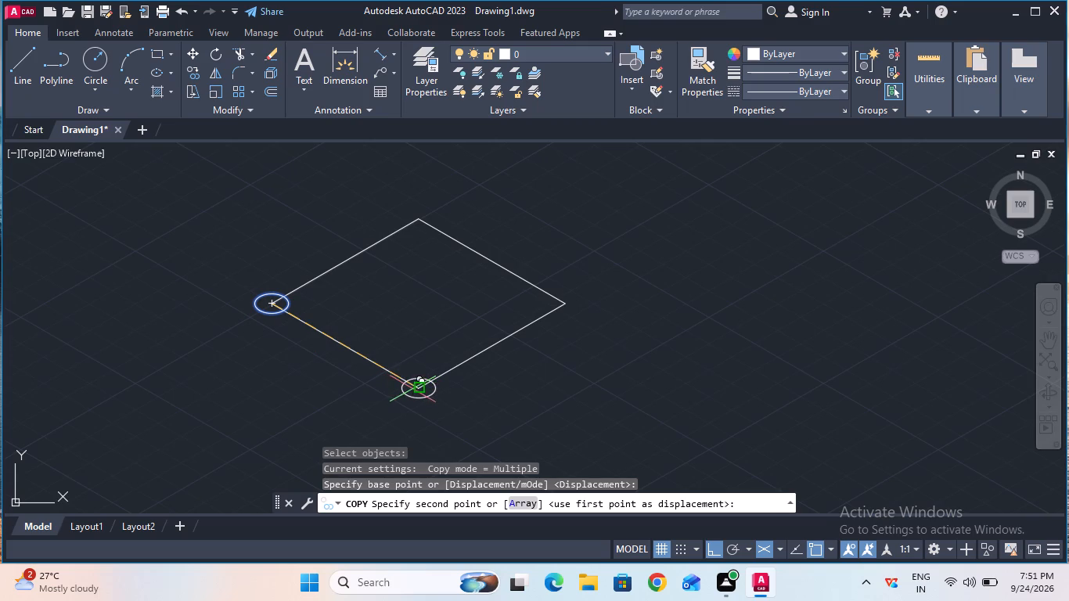
click(415, 387)
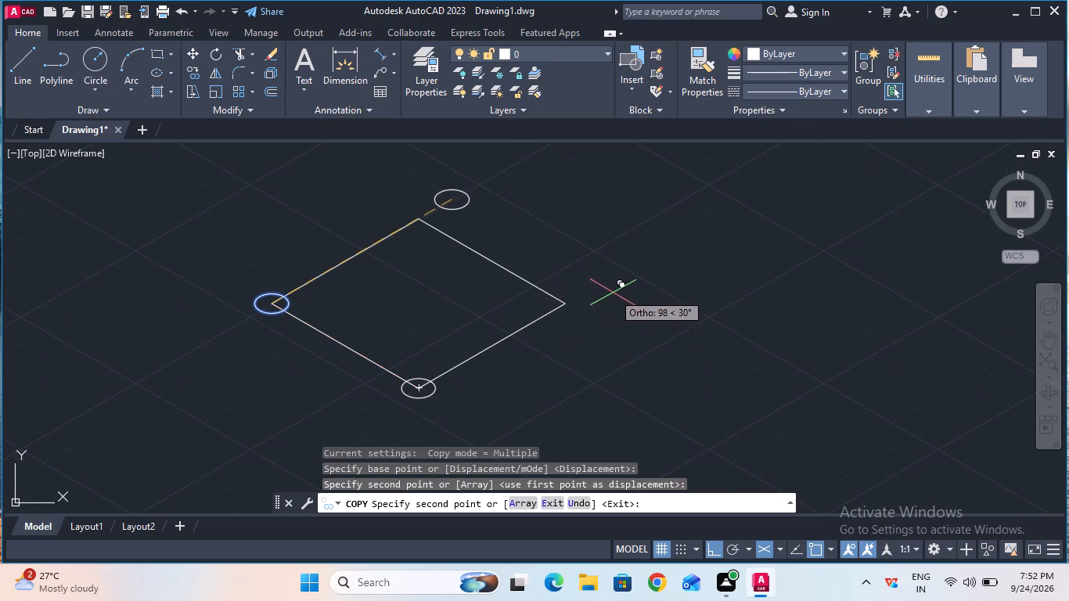
key(Escape)
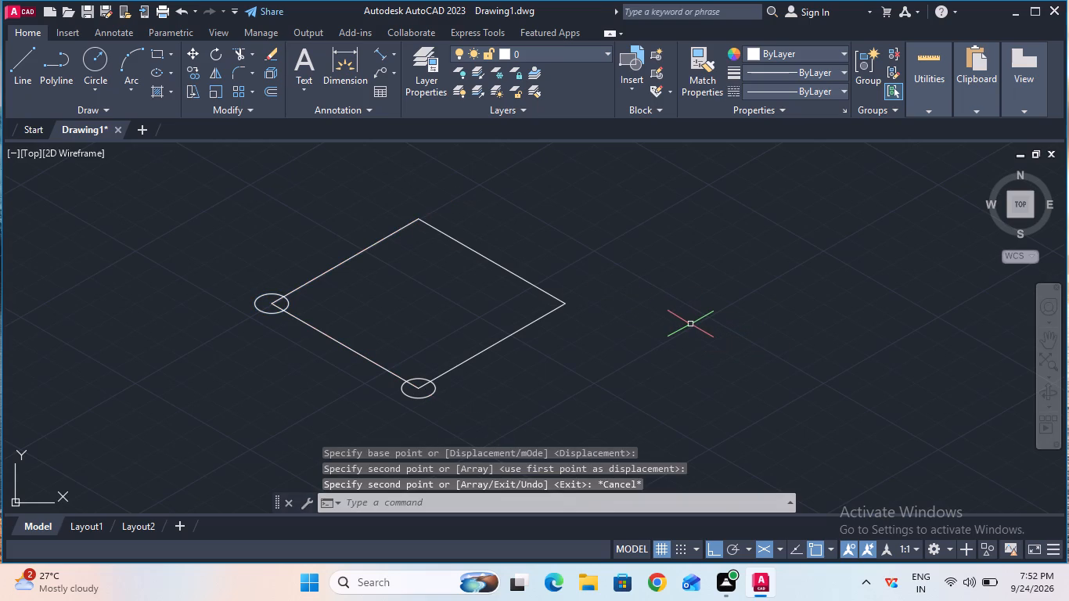
Copy the bottom corner's isocircle from its centre to the square's right corner.
click(193, 71)
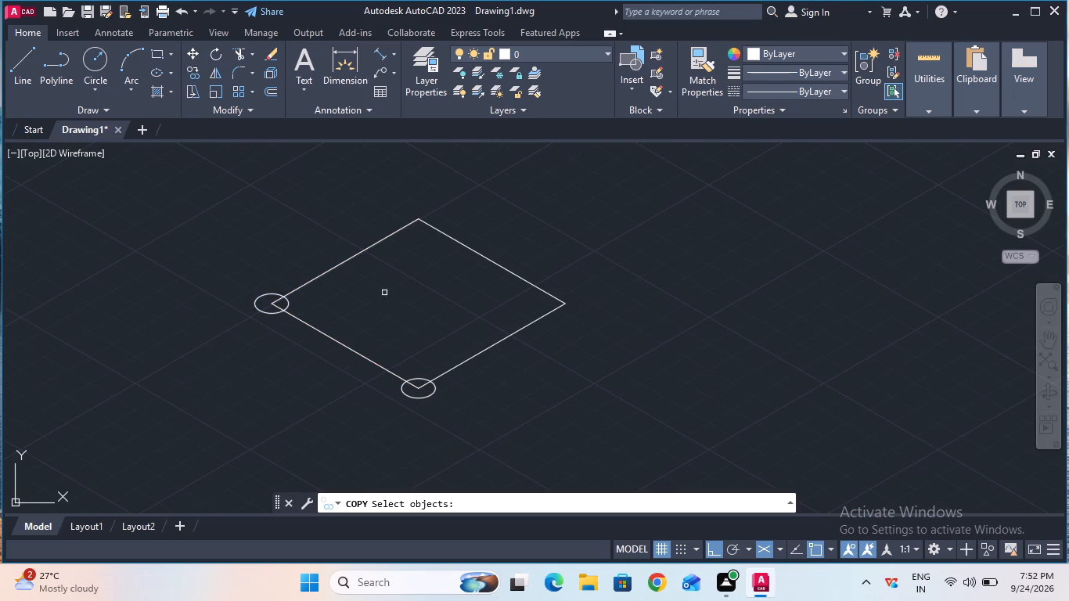
click(427, 378)
key(Return)
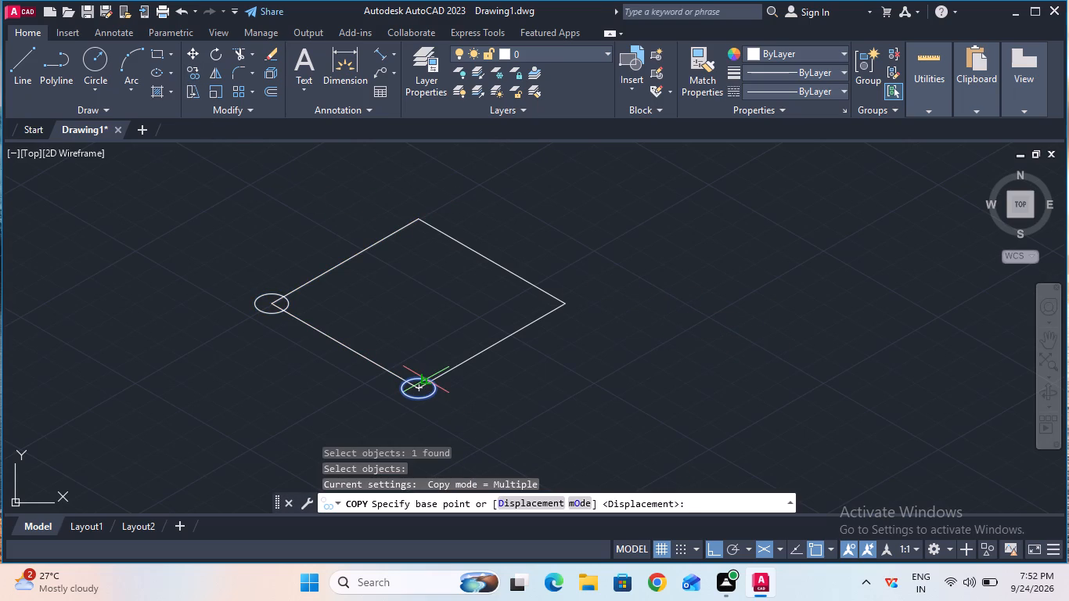
click(416, 389)
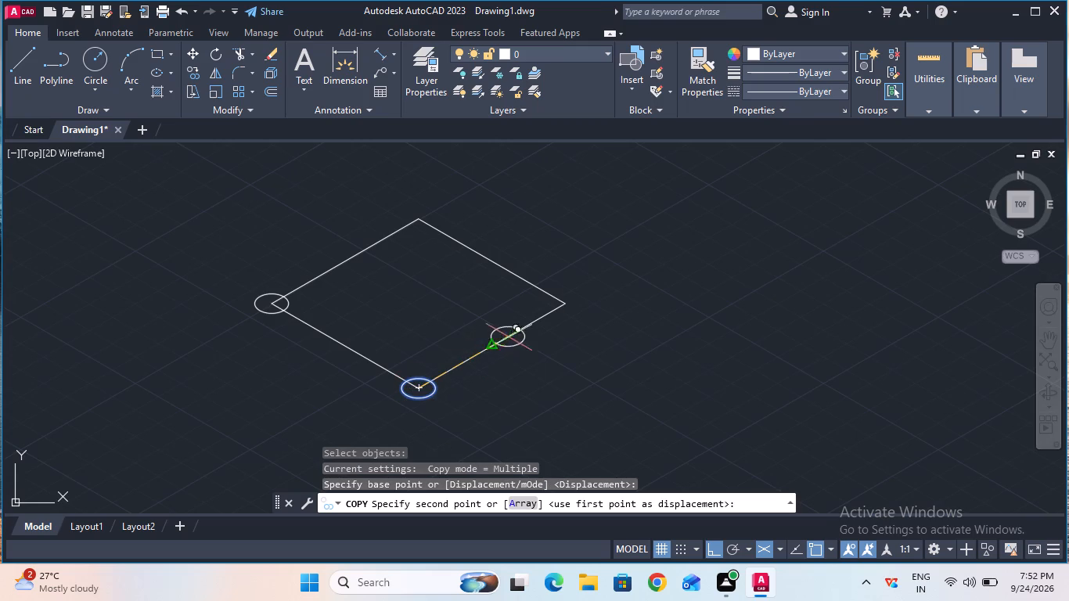
click(570, 307)
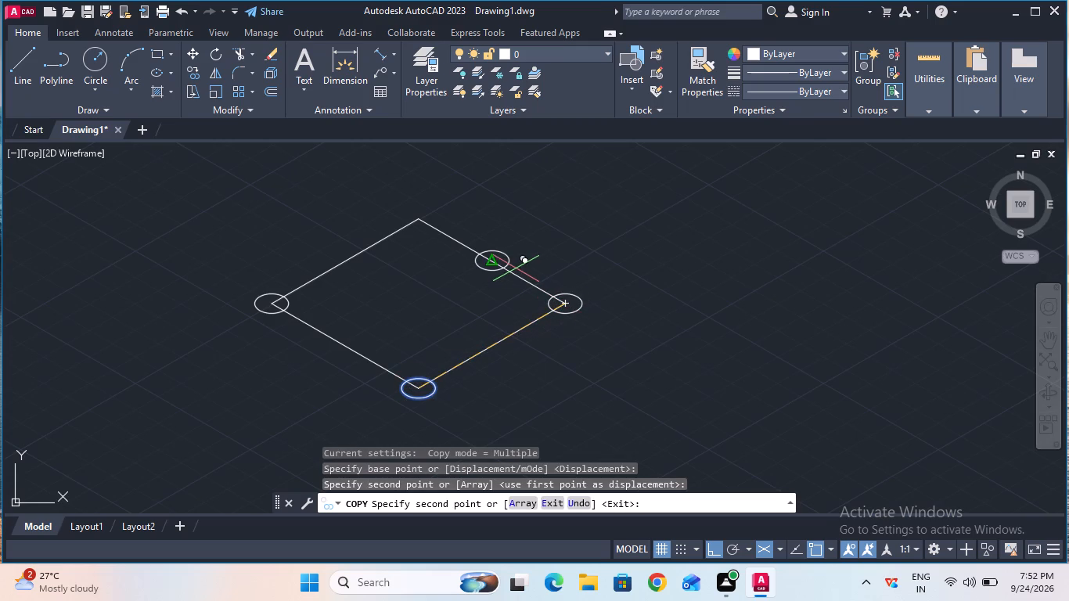
key(Escape)
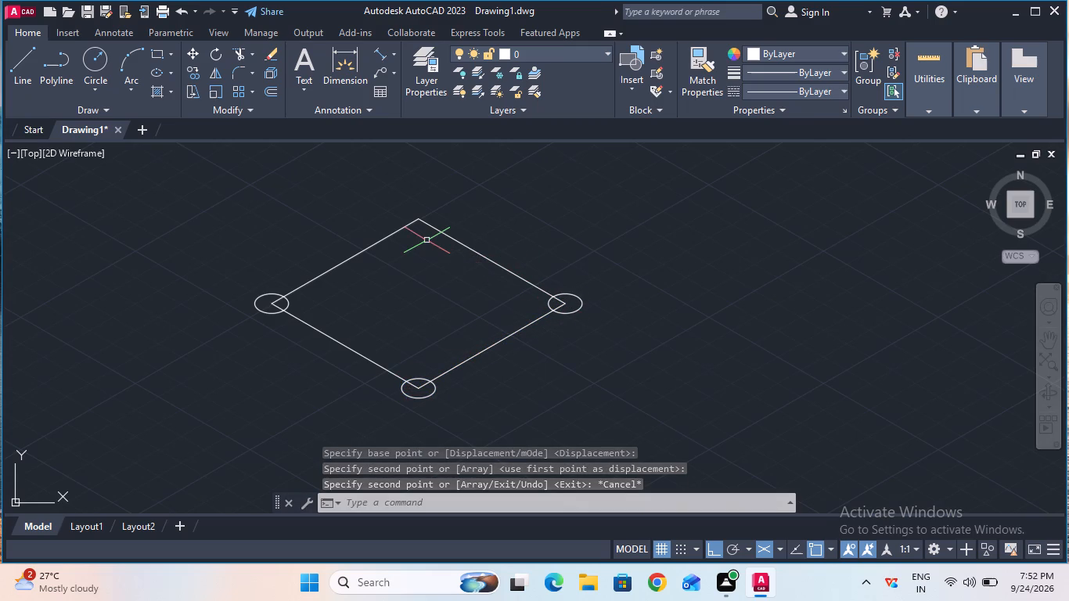
Check the distance from the left isocircle's centre to its crossing with the lower-left edge using an aligned dimension, without placing it.
click(377, 56)
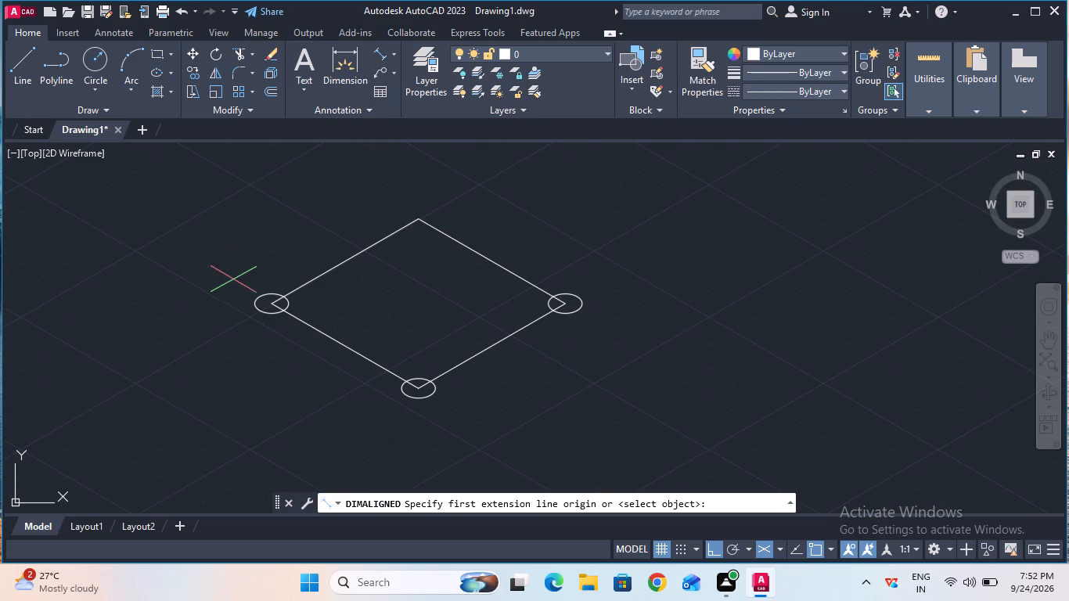
click(270, 302)
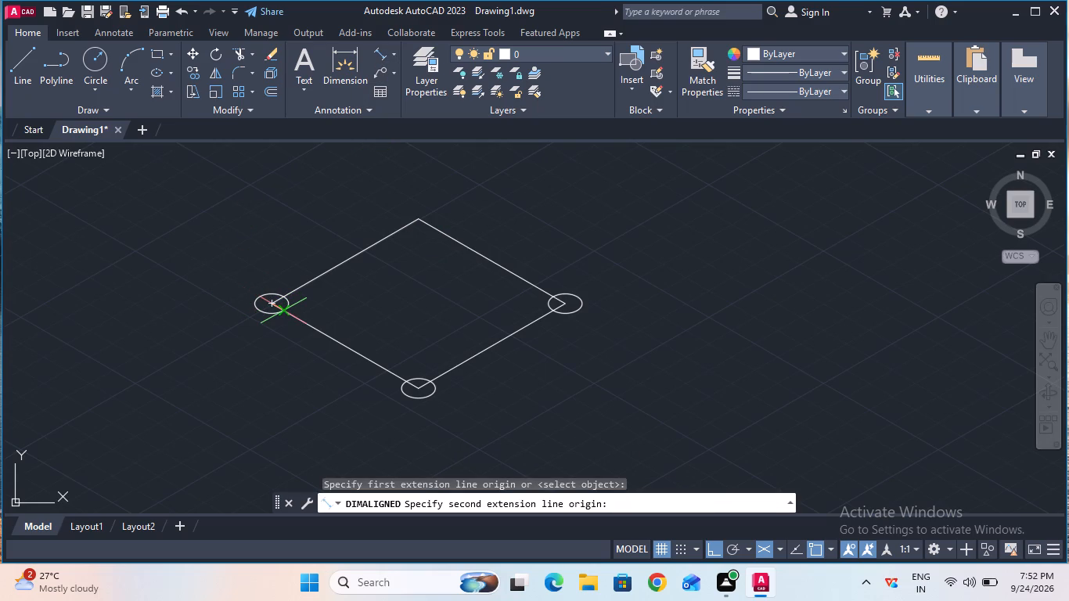
click(283, 309)
key(Escape)
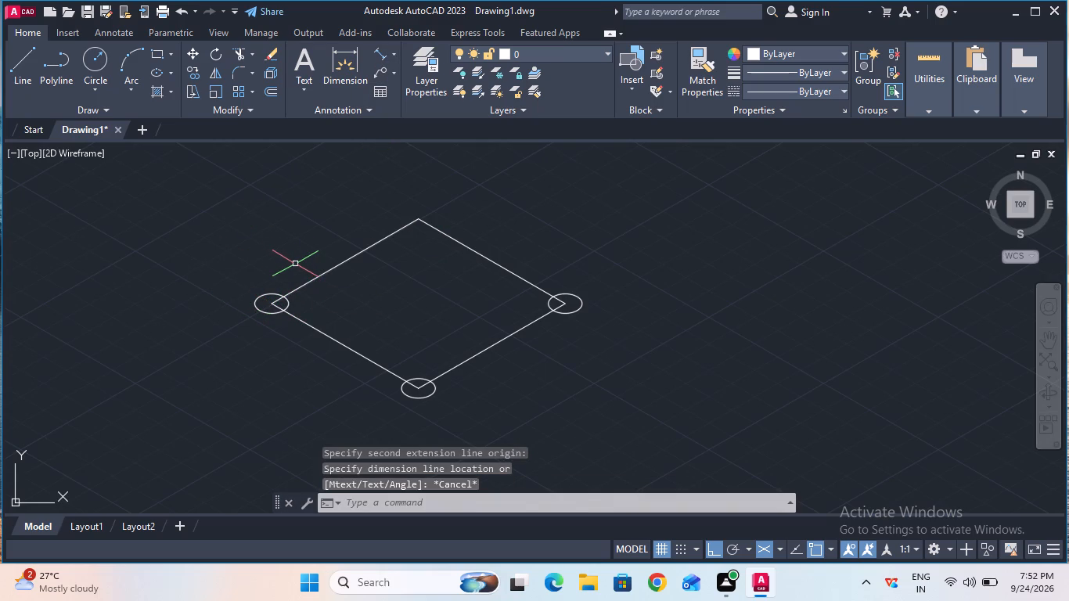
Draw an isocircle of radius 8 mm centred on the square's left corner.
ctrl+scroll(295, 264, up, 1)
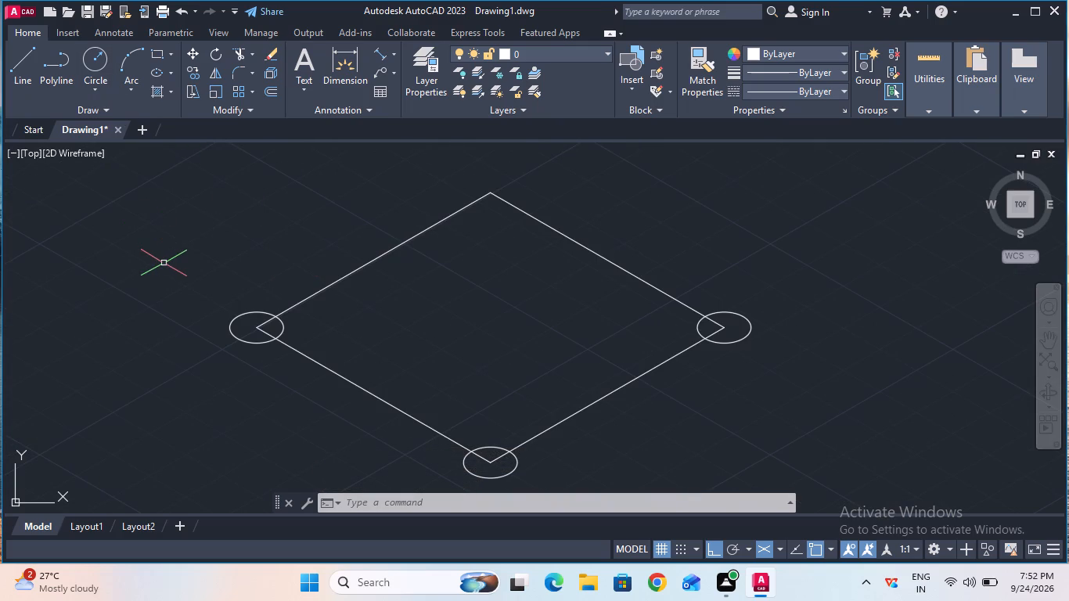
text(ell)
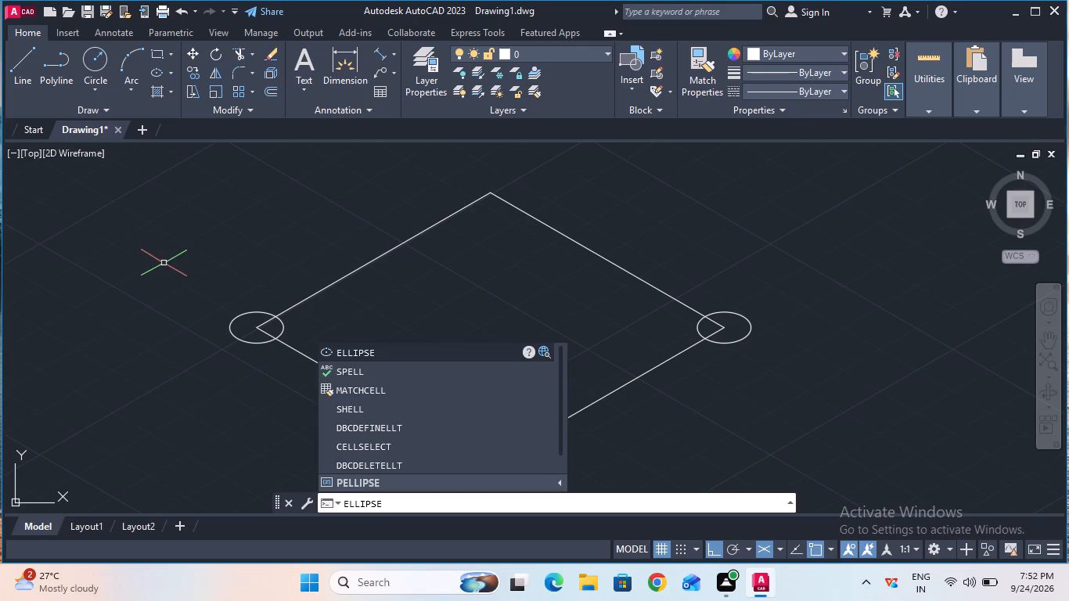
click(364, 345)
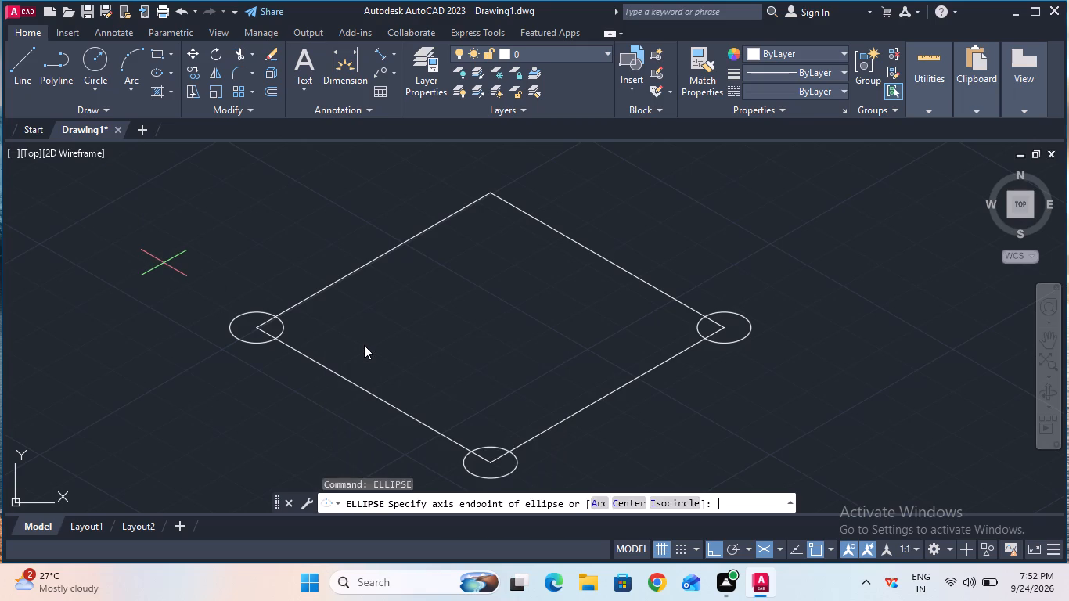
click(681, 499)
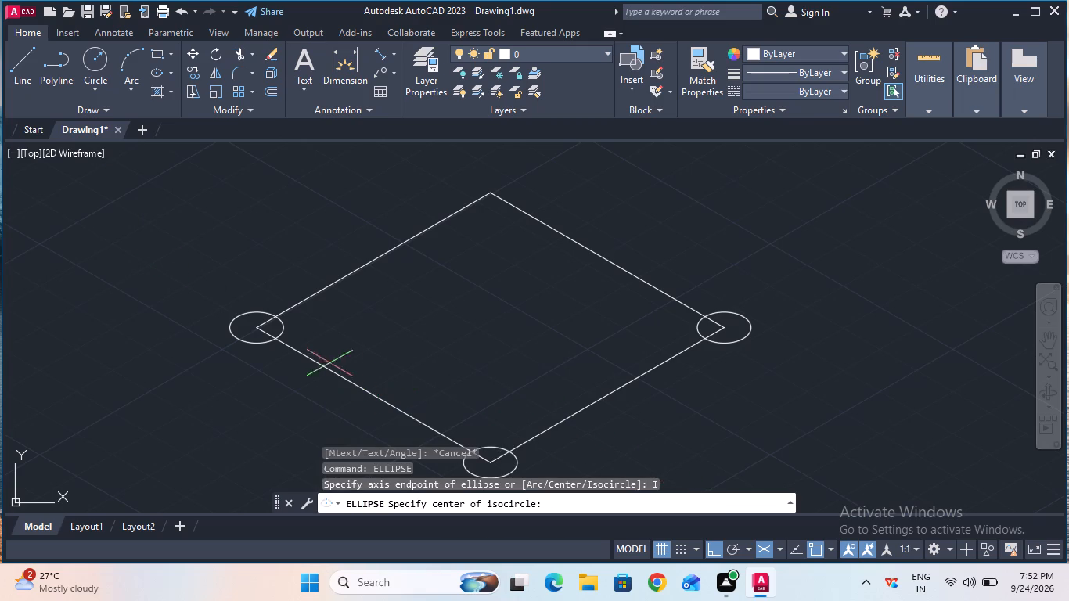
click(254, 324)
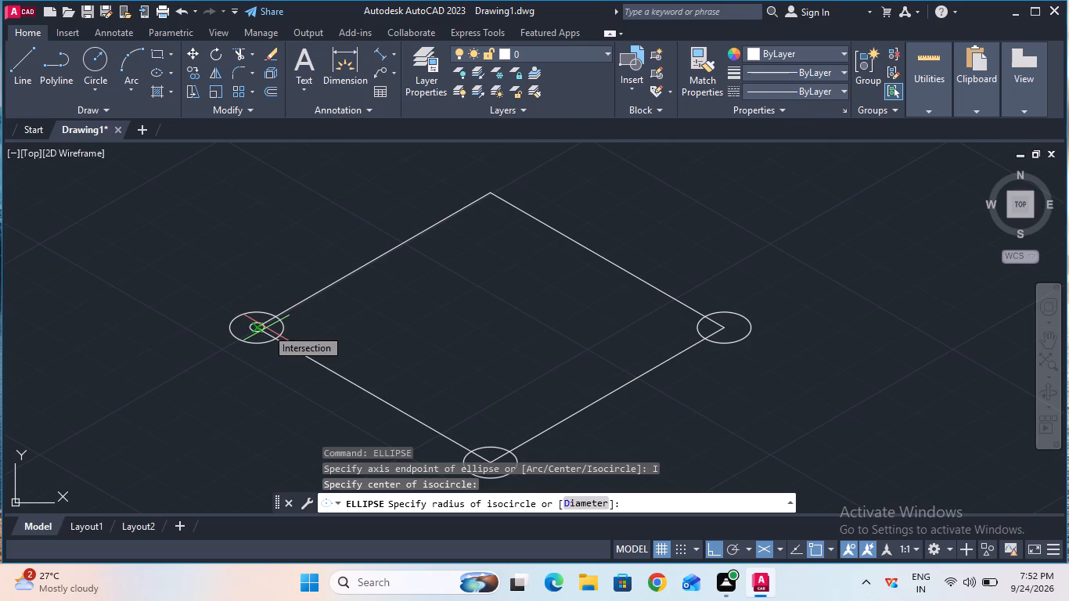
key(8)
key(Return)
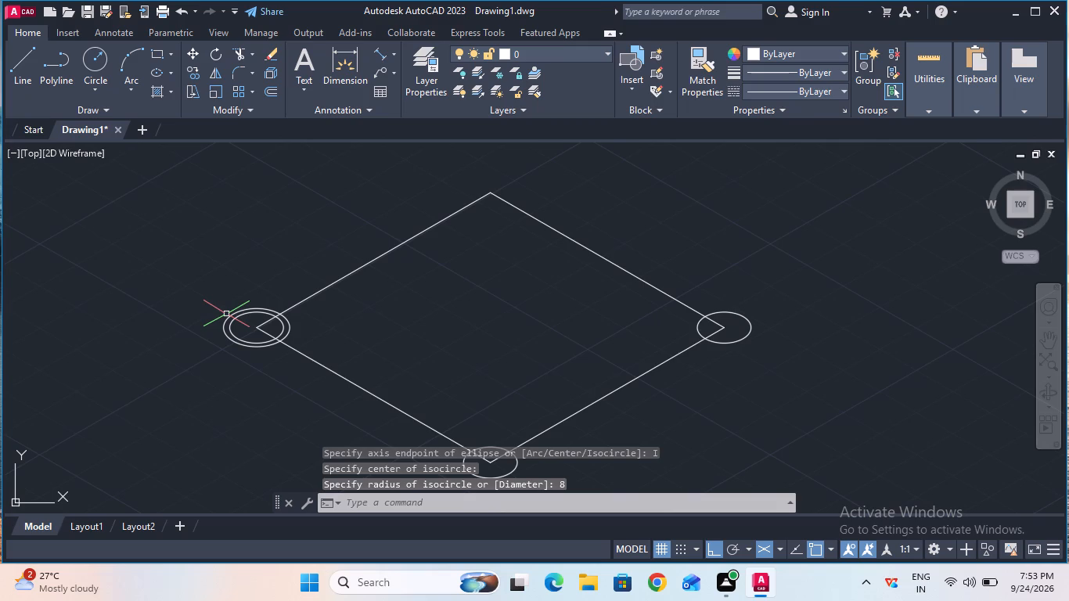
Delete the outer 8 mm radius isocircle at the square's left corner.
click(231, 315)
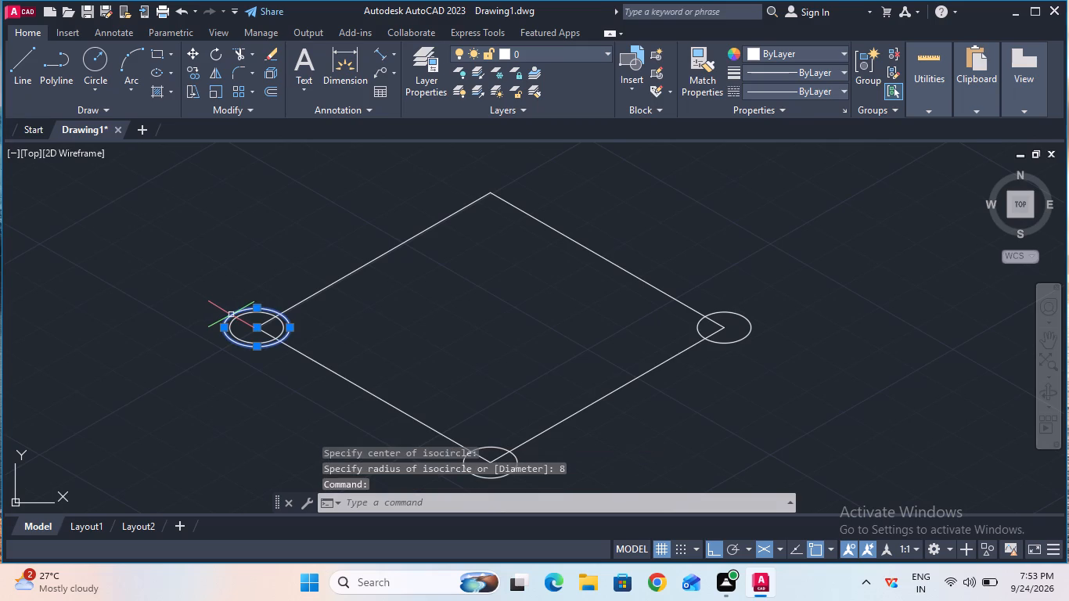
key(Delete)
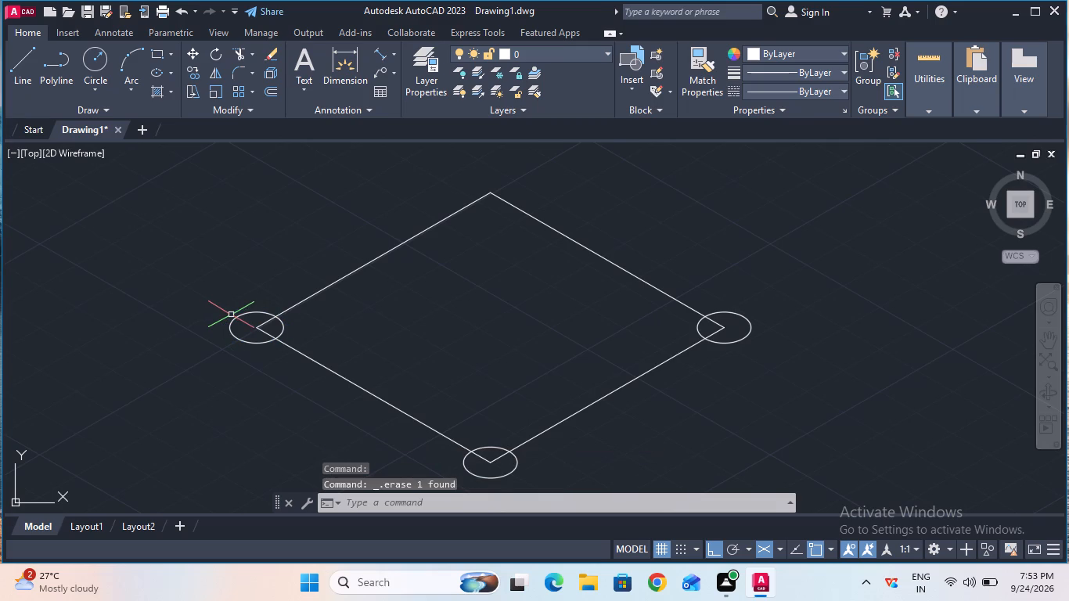
Draw an isocircle of radius 8 mm around the existing one, centred on the square's left corner.
text(ell)
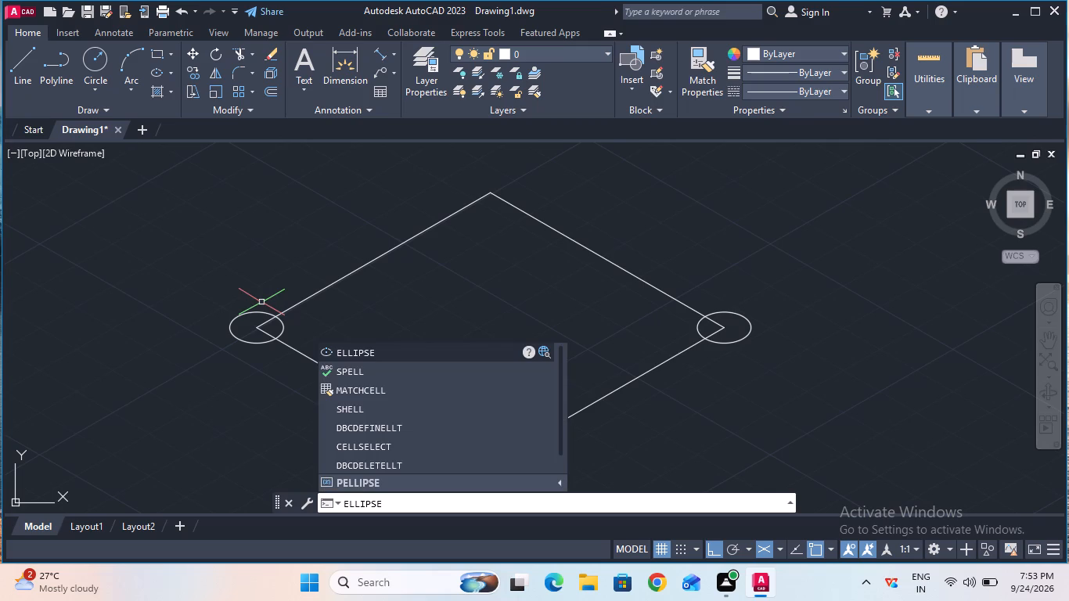
click(362, 348)
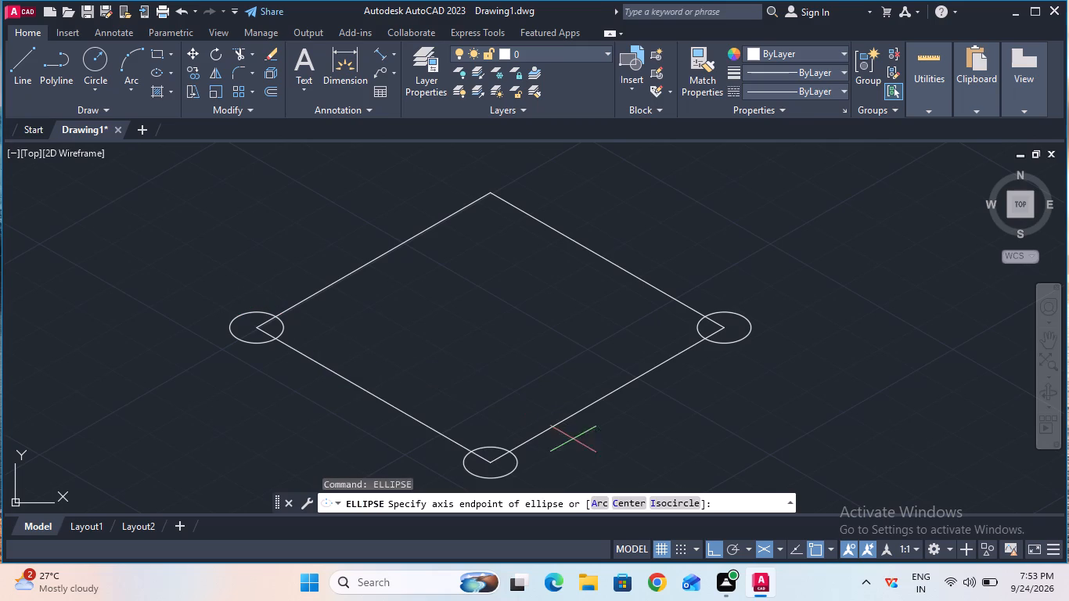
click(653, 505)
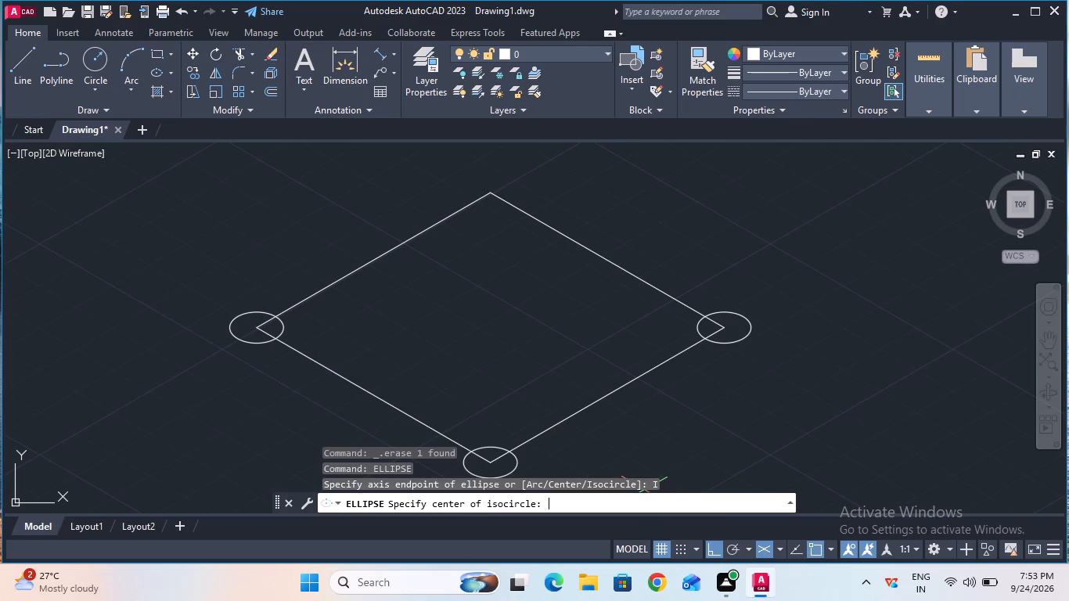
click(259, 328)
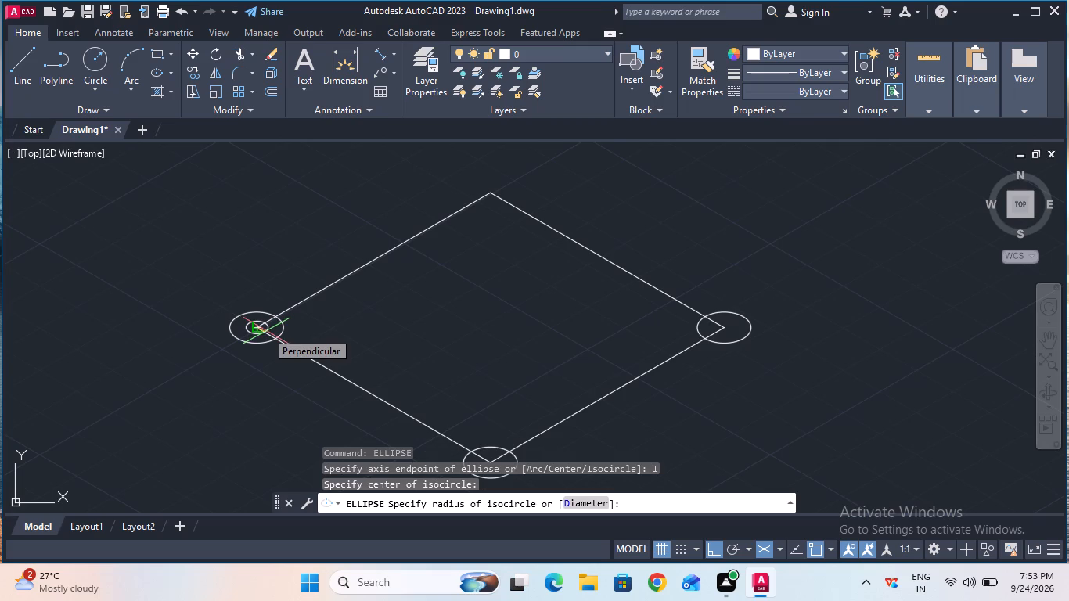
key(4)
key(BackSpace)
key(8)
key(BackSpace)
key(8)
key(Return)
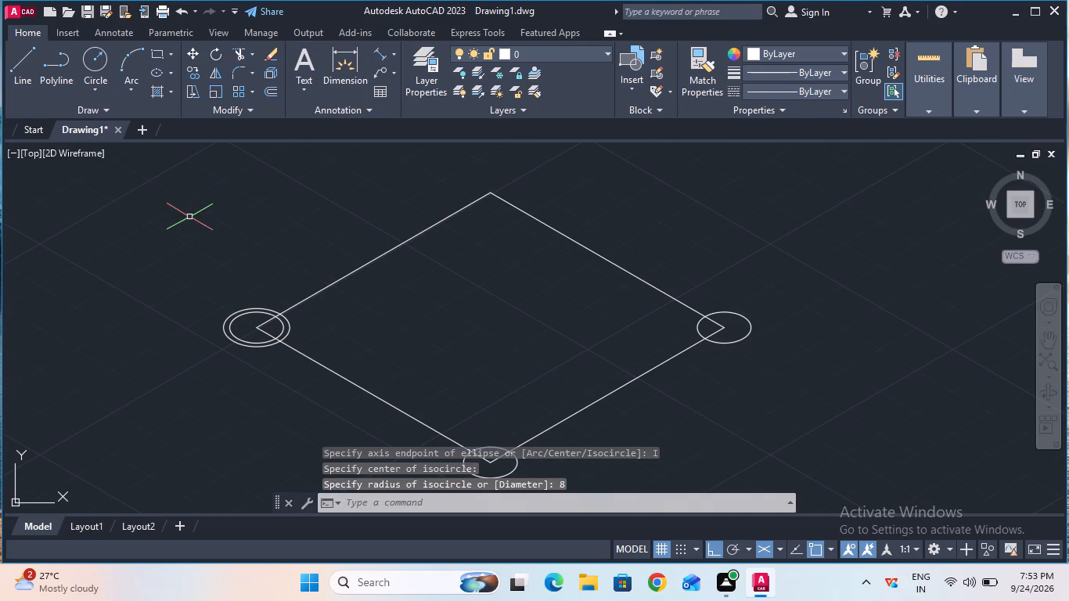
Check the outer and inner left isocircles' radii along the square's lower-left edge using aligned dimensions, without placing them.
click(373, 52)
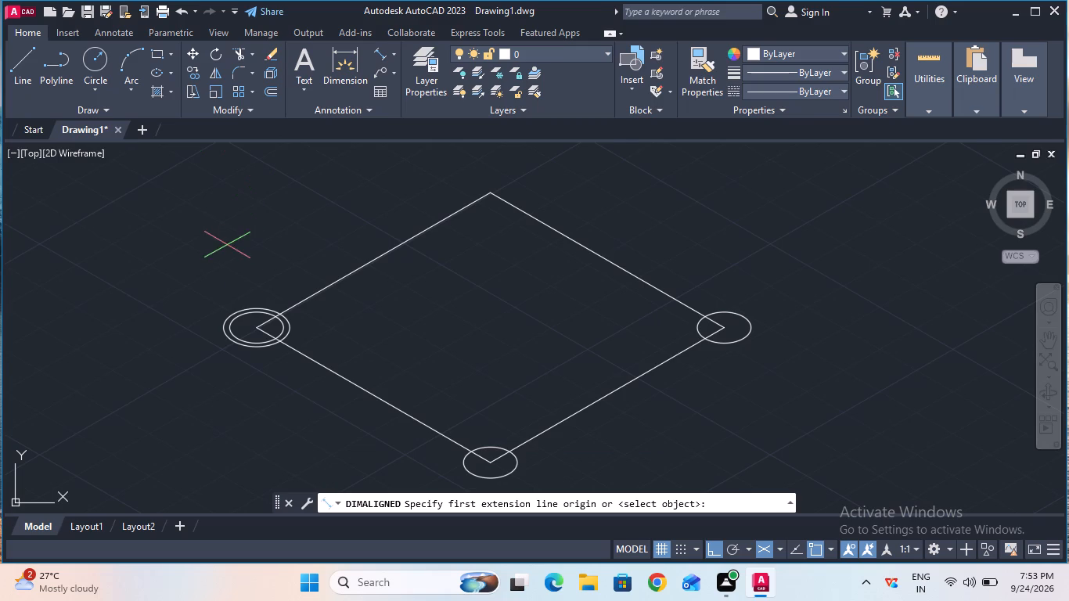
click(255, 326)
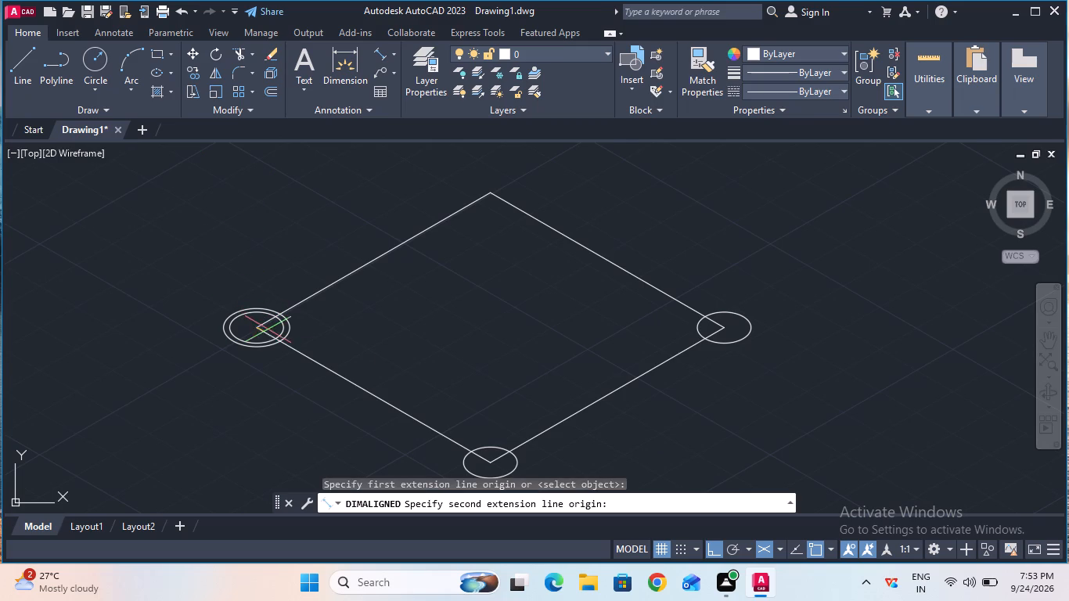
click(279, 340)
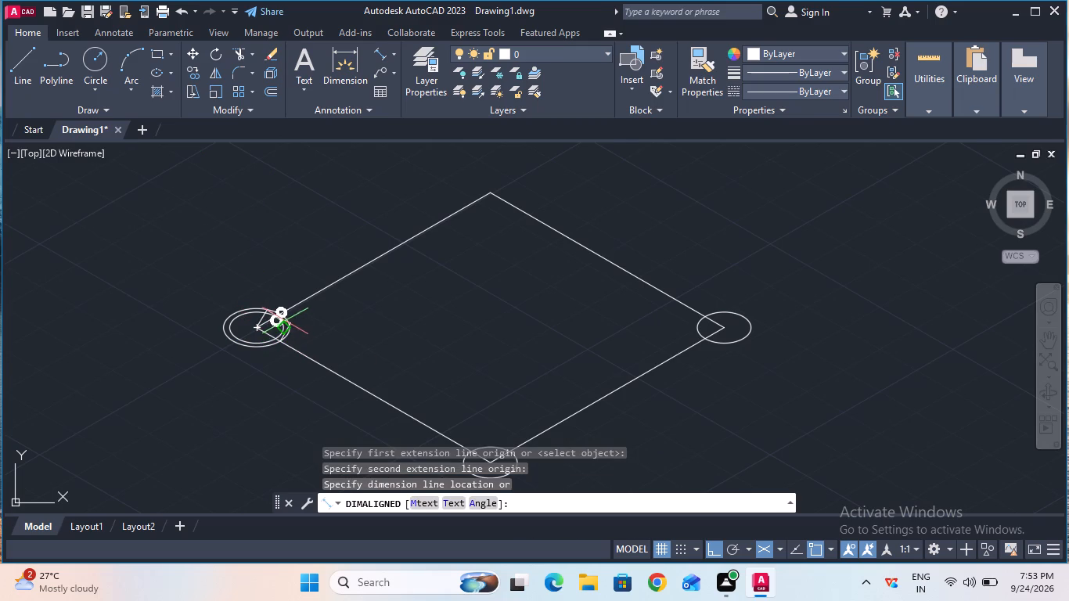
key(Escape)
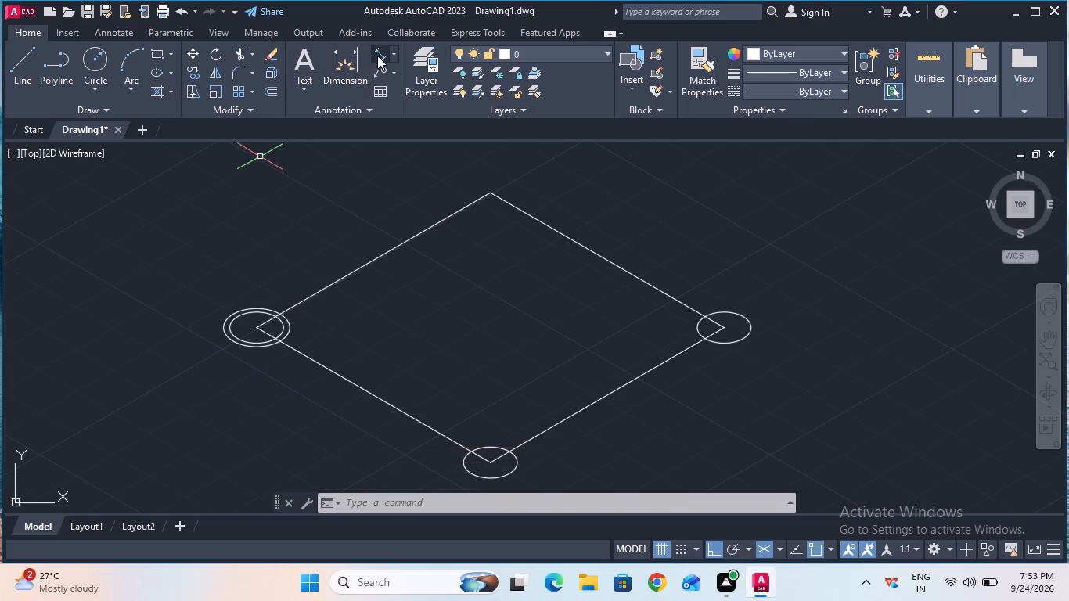
click(377, 56)
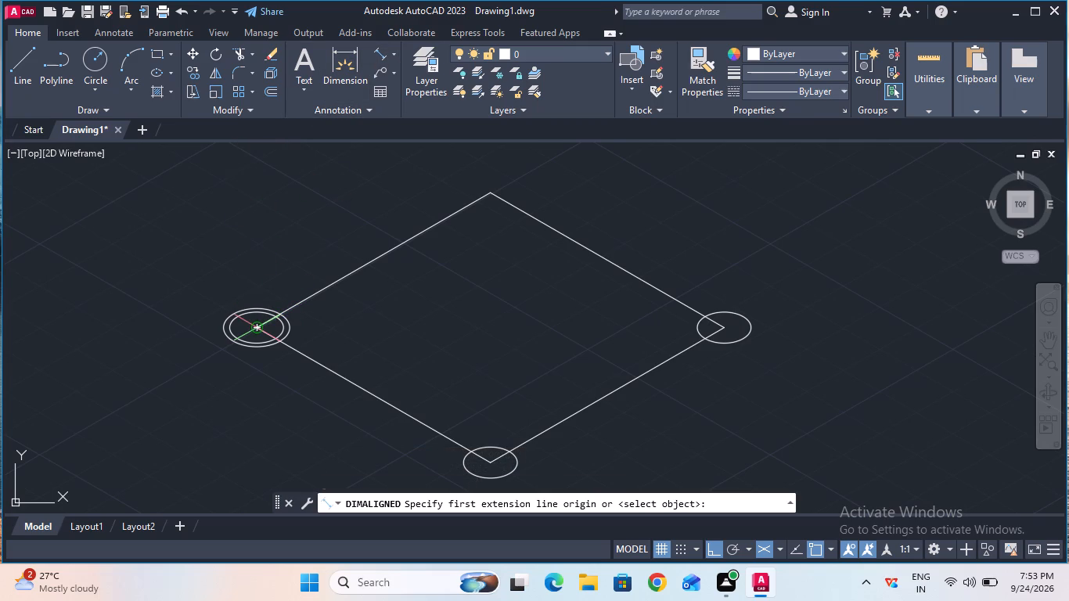
click(259, 325)
click(277, 333)
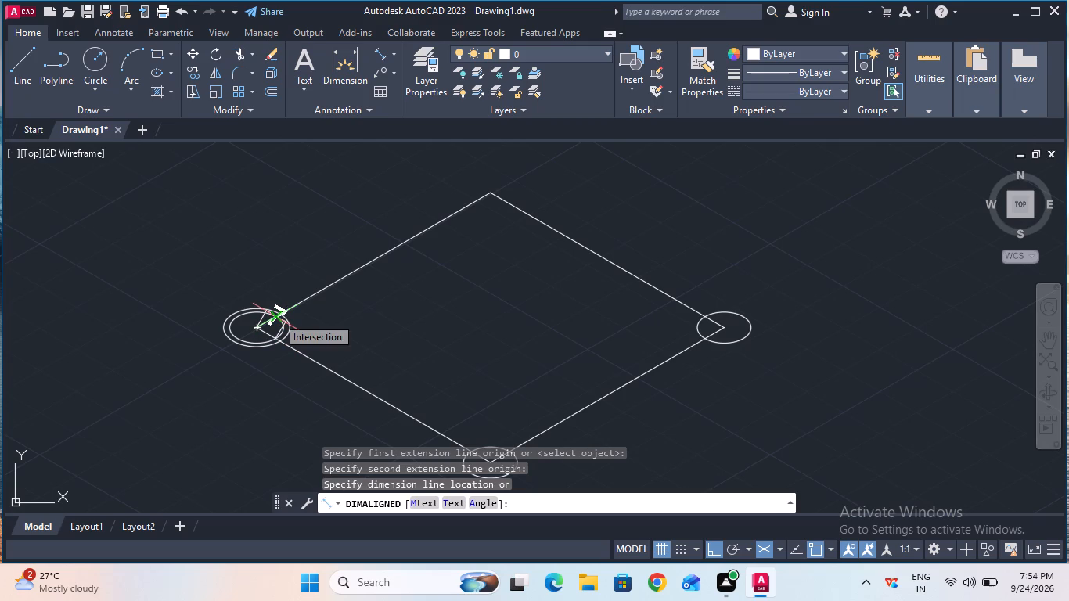
key(Escape)
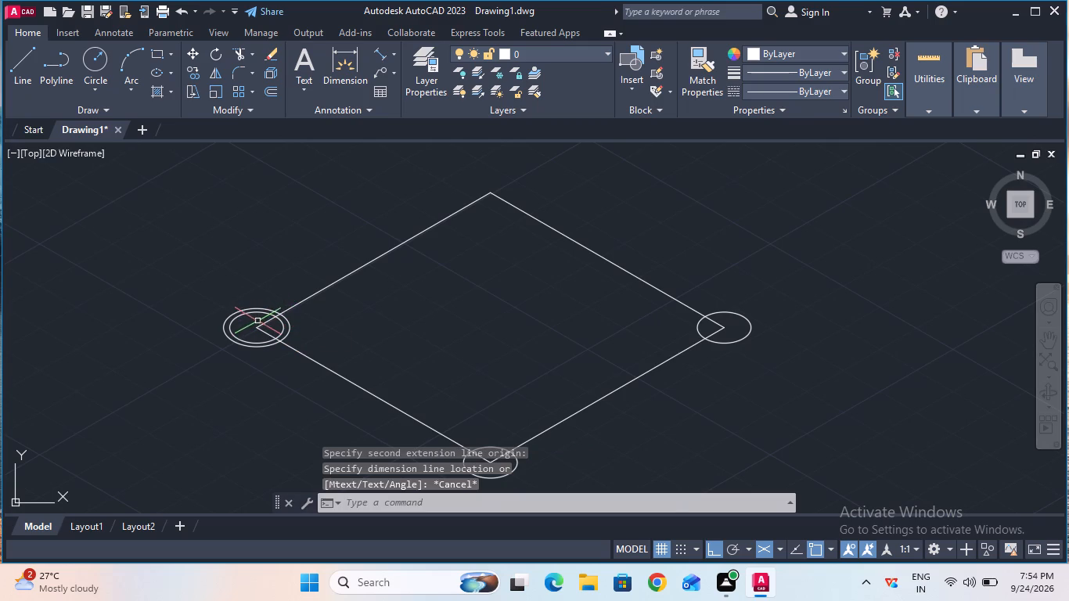
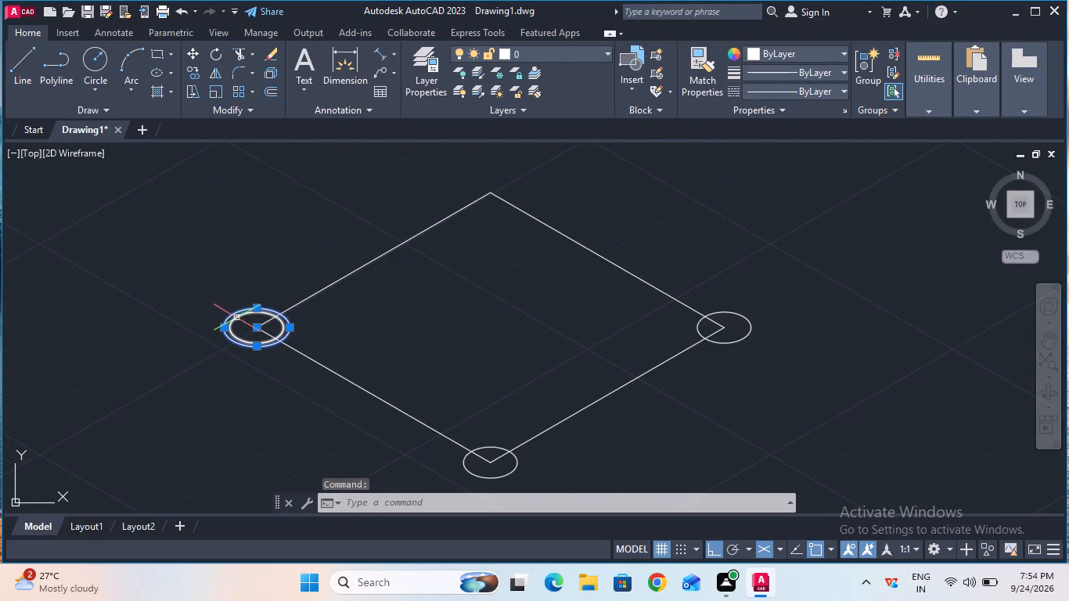
Delete the inner isocircle at the square's left corner and the isocircles at its bottom and right corners.
click(236, 318)
key(Delete)
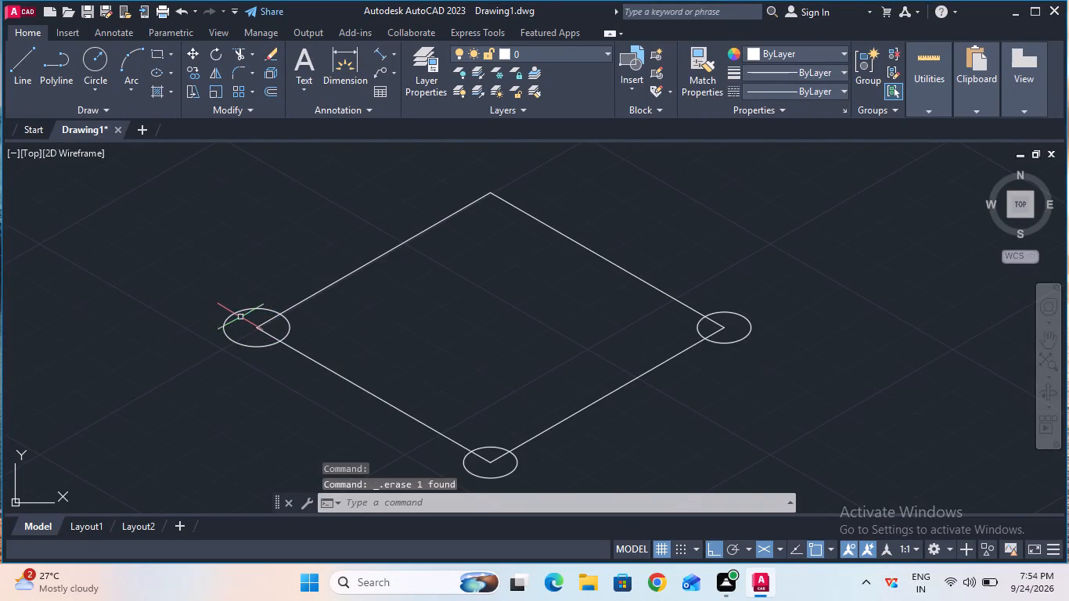
click(482, 445)
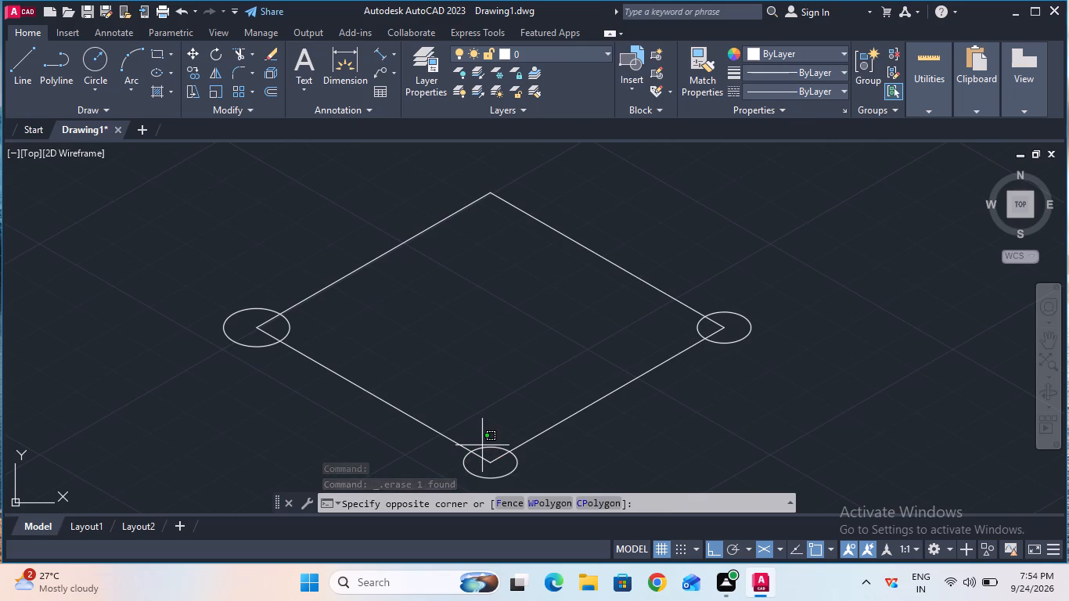
key(Delete)
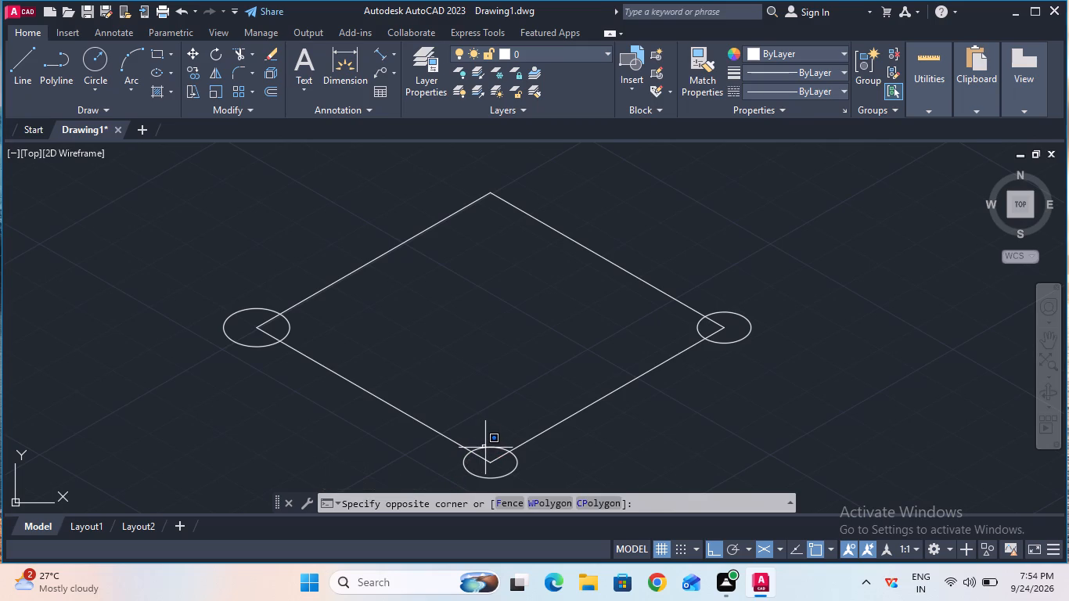
click(488, 434)
click(486, 446)
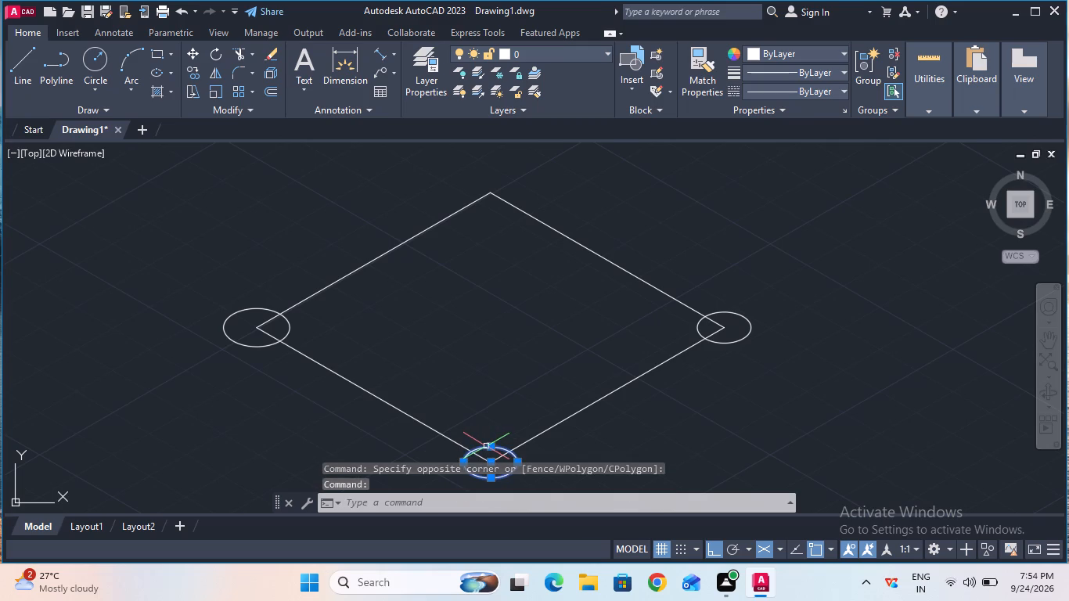
key(Delete)
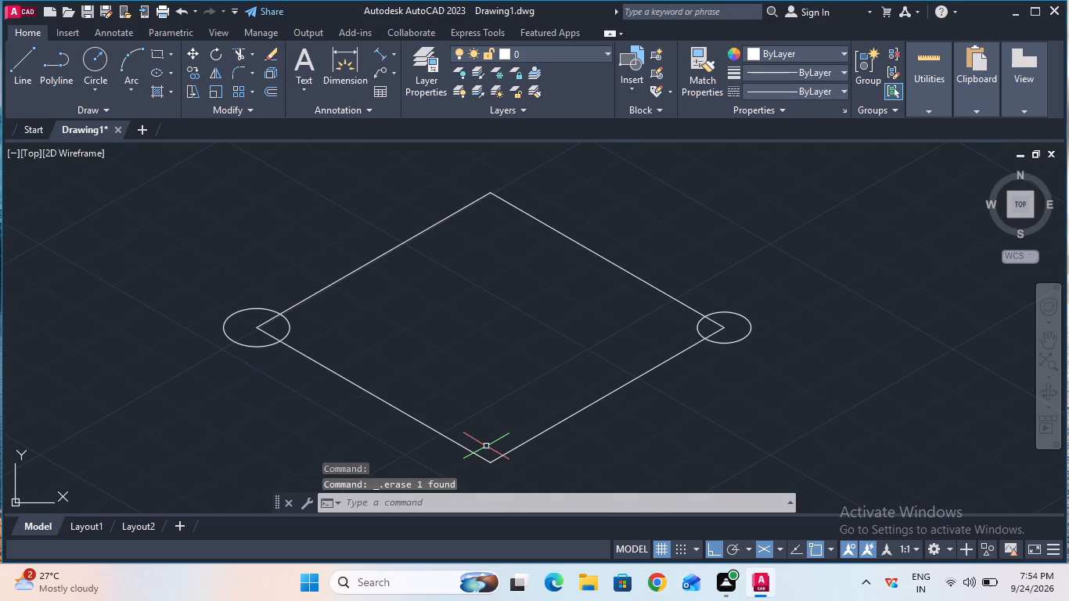
click(732, 309)
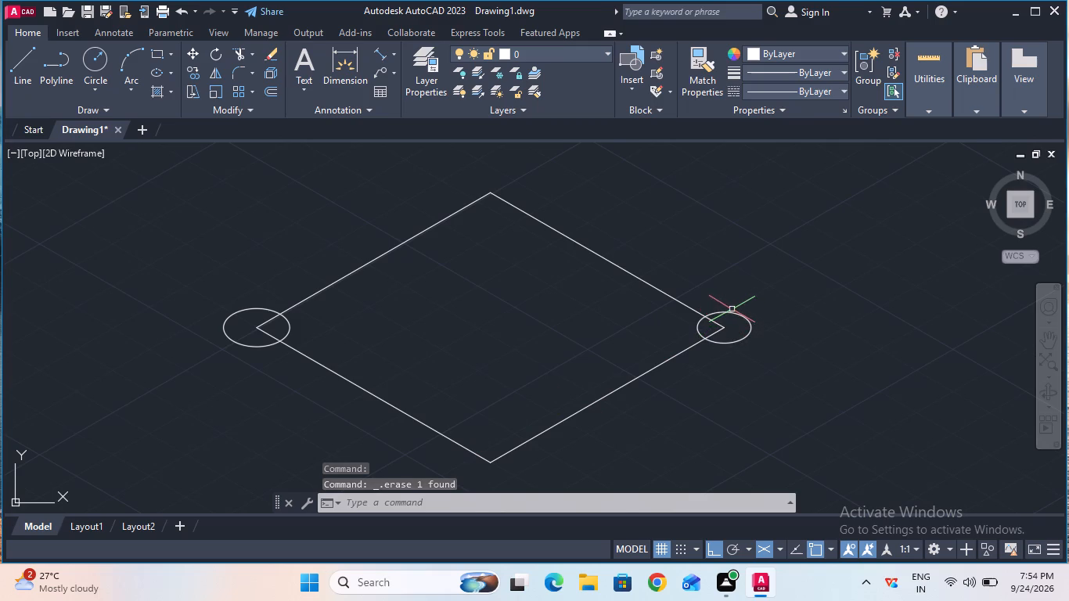
click(732, 315)
key(Delete)
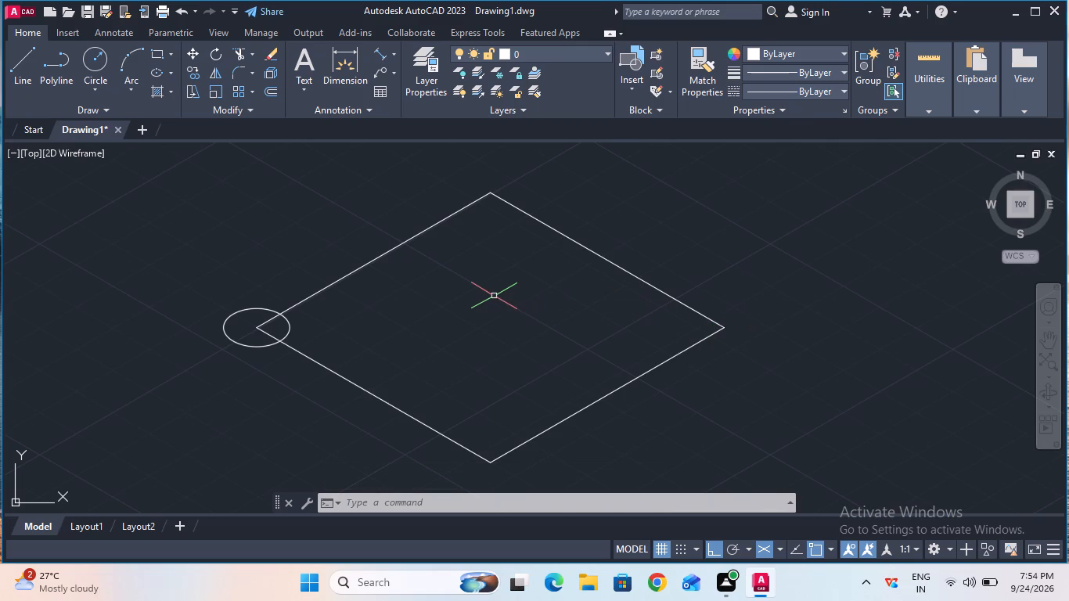
Check the left isocircle's radius along the square's lower-left edge using an aligned dimension, without placing it.
click(377, 58)
click(256, 327)
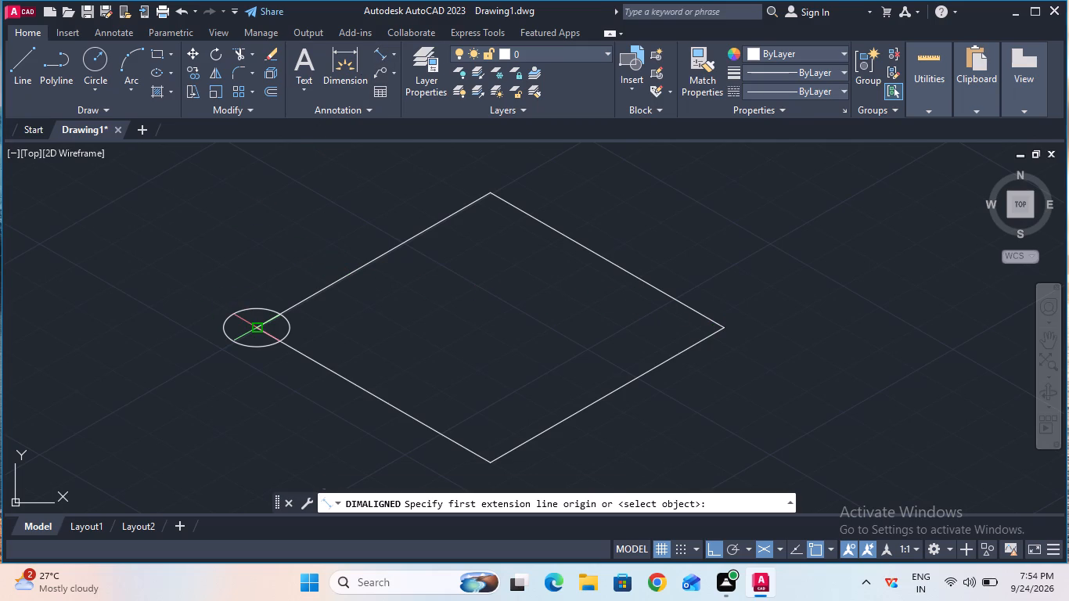
click(279, 340)
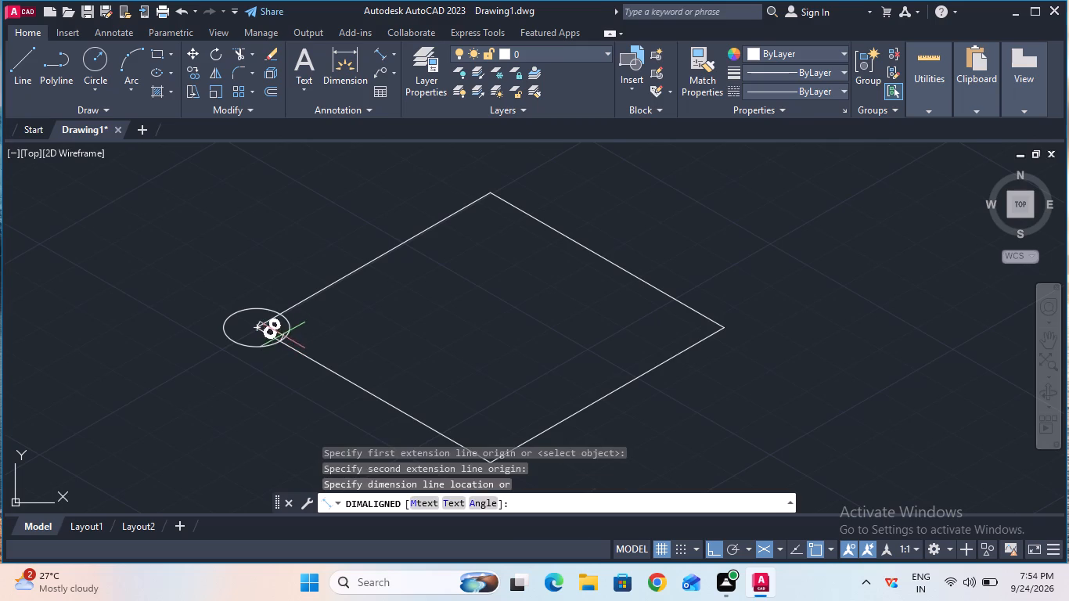
key(Escape)
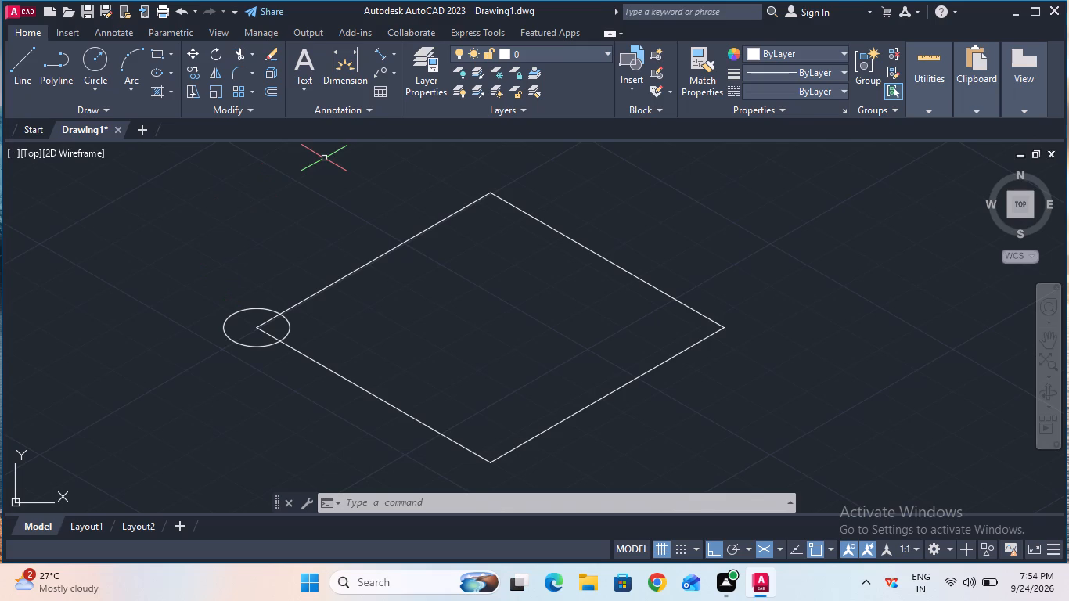
Copy the 8 mm radius isocircle from the square's left corner to its bottom corner.
click(201, 69)
click(263, 309)
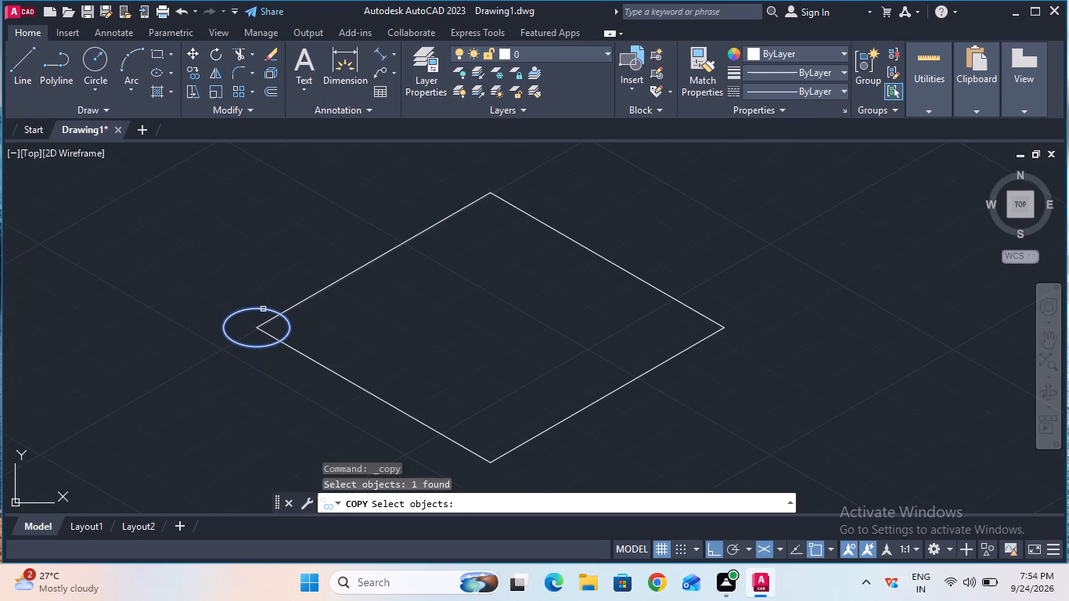
key(Return)
click(257, 330)
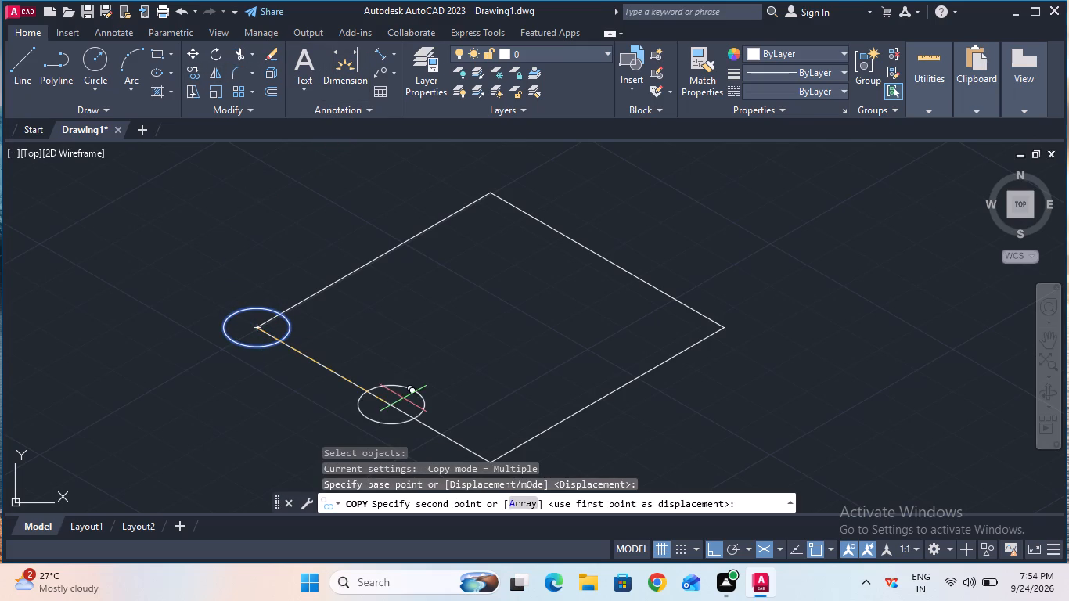
click(491, 463)
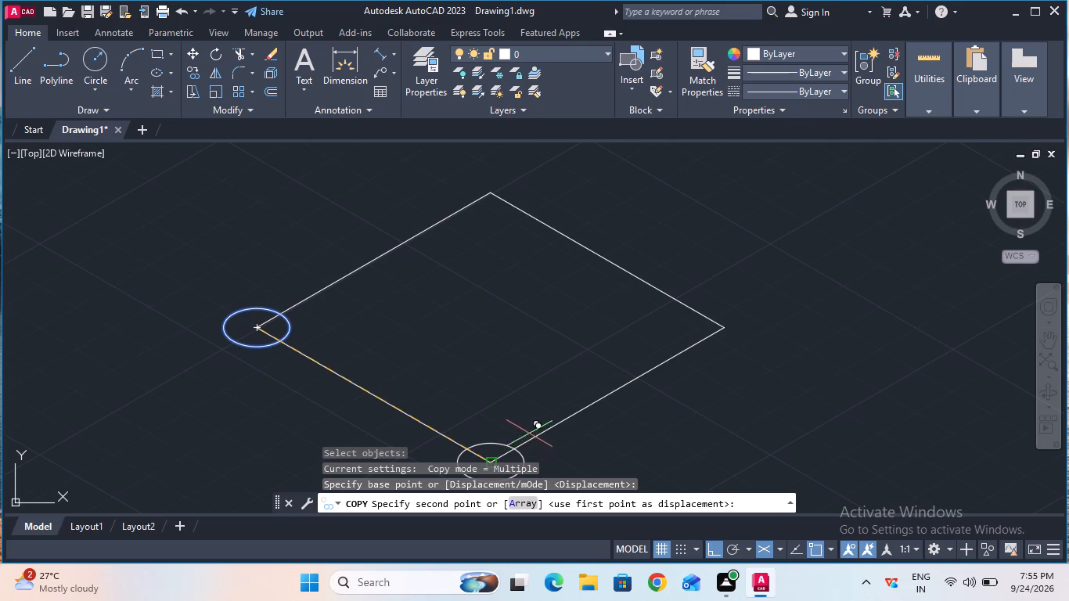
click(491, 460)
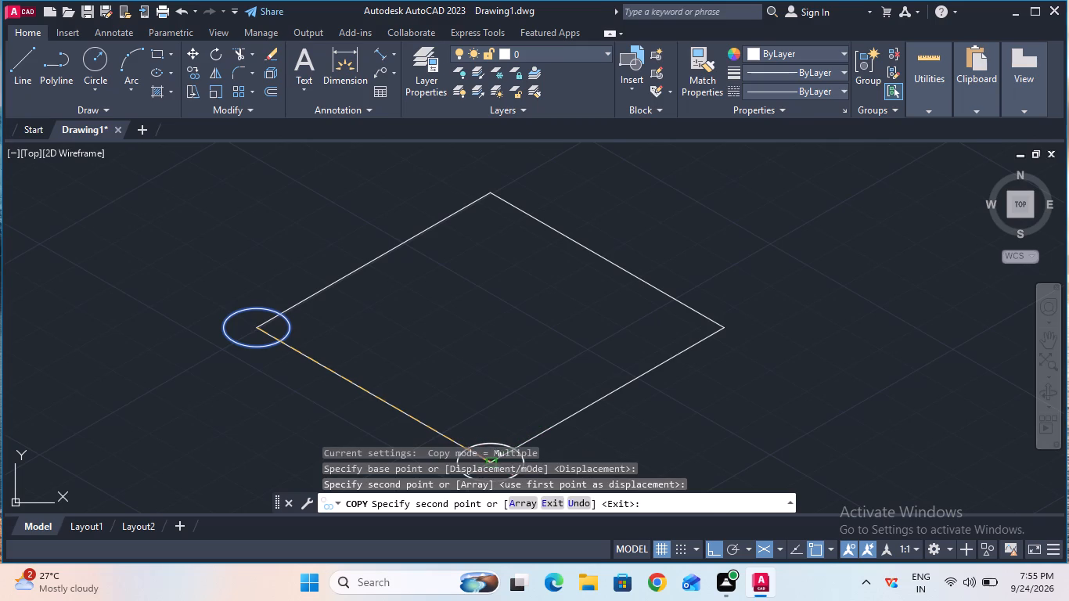
key(Escape)
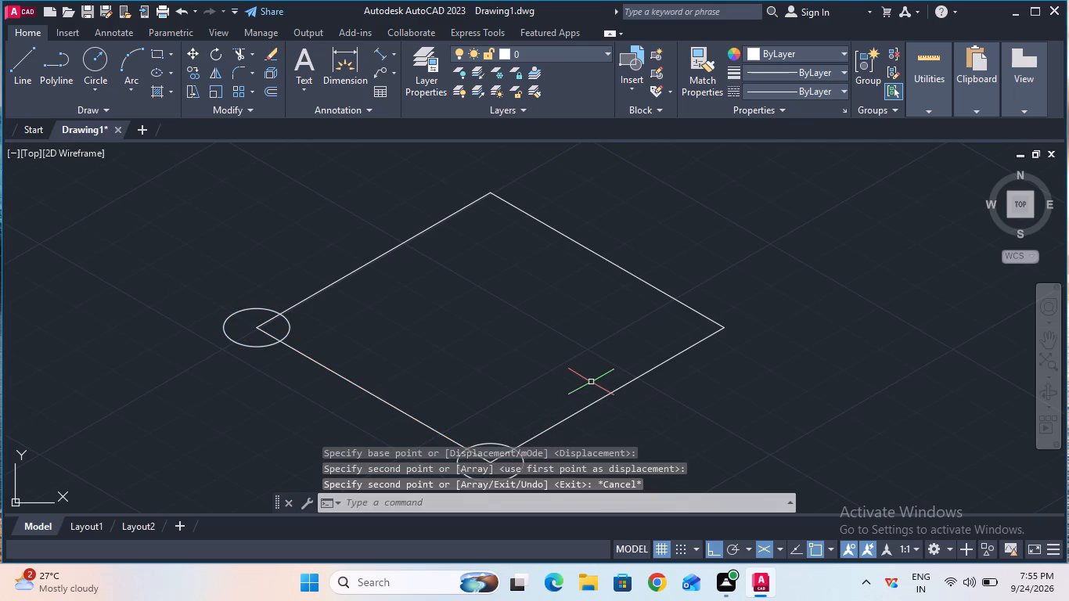
Copy the 8 mm radius isocircle from the square's bottom corner to its right corner.
click(1041, 347)
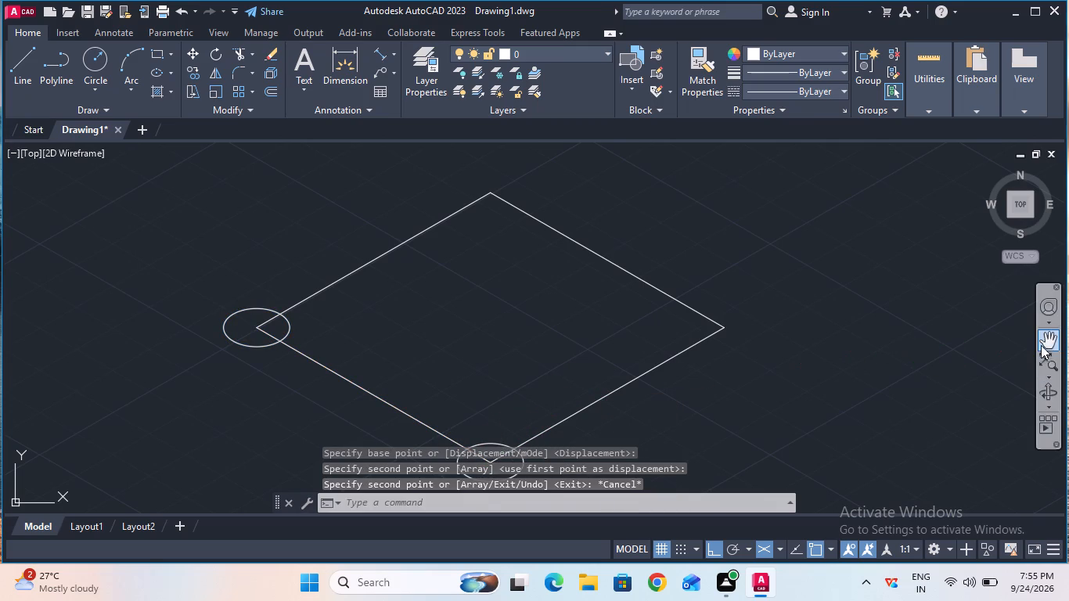
drag(920, 427, 920, 354)
key(Escape)
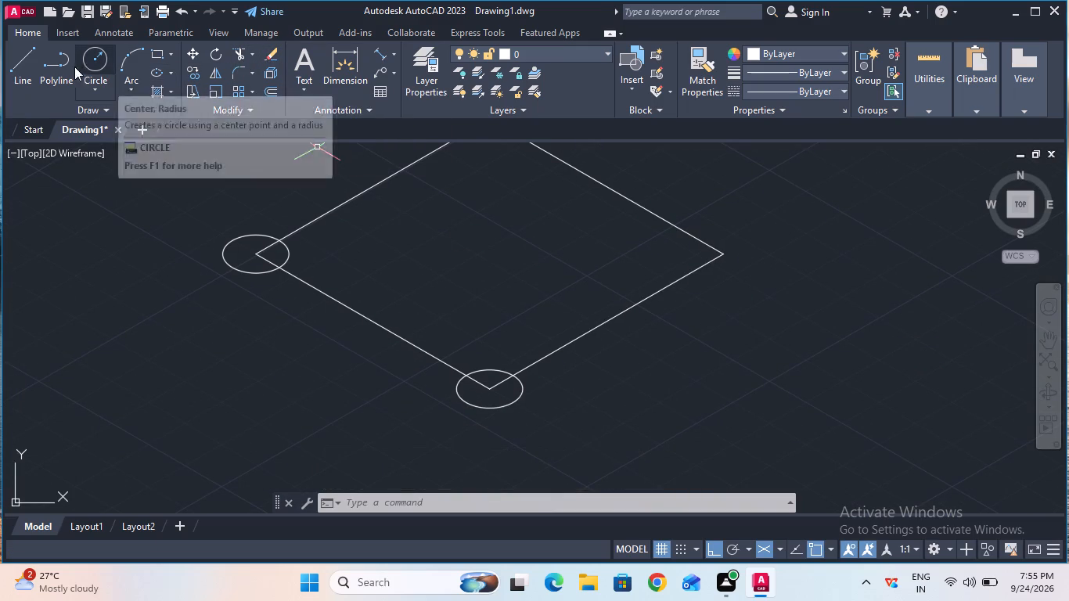
click(189, 67)
click(500, 369)
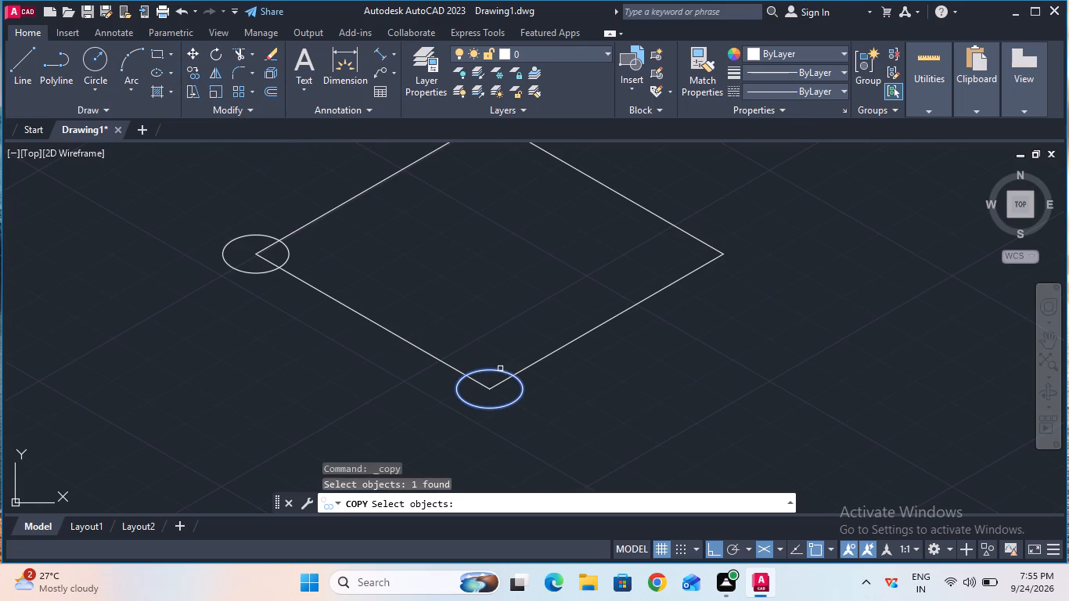
key(Return)
click(492, 389)
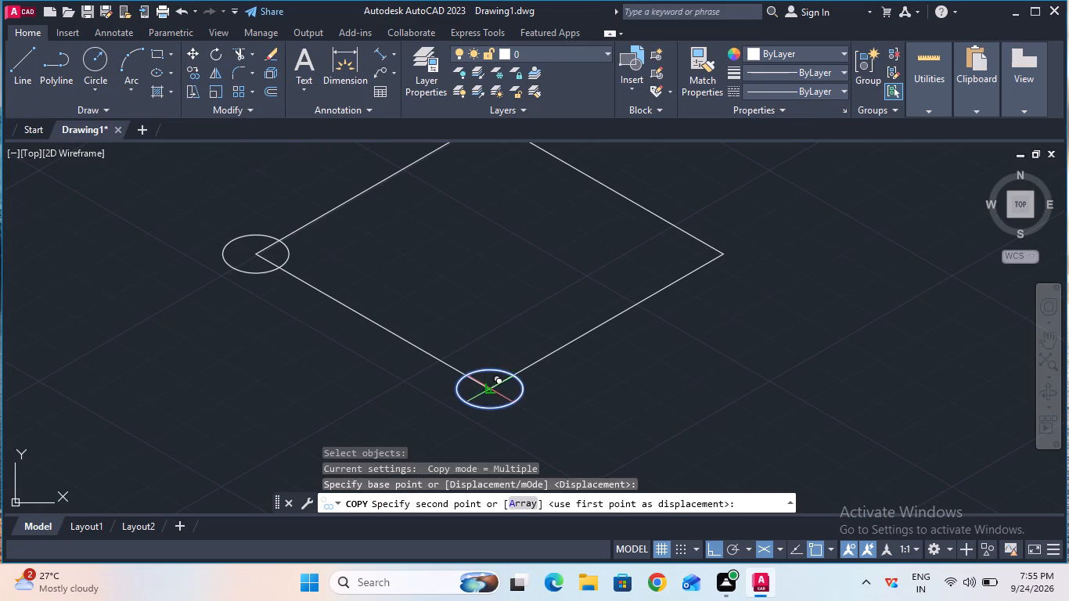
click(722, 254)
key(Escape)
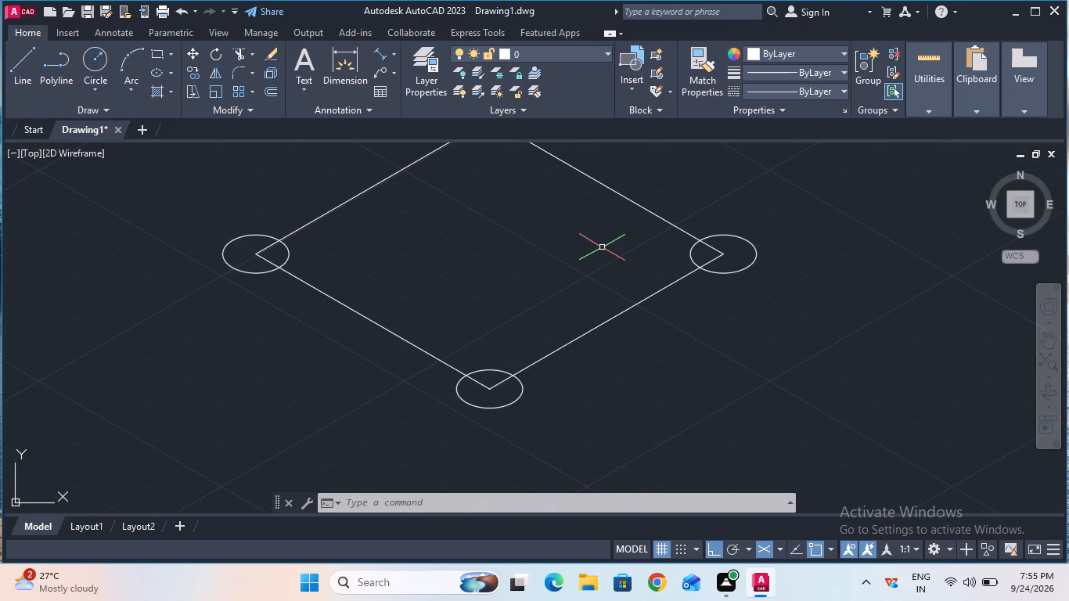
click(602, 247)
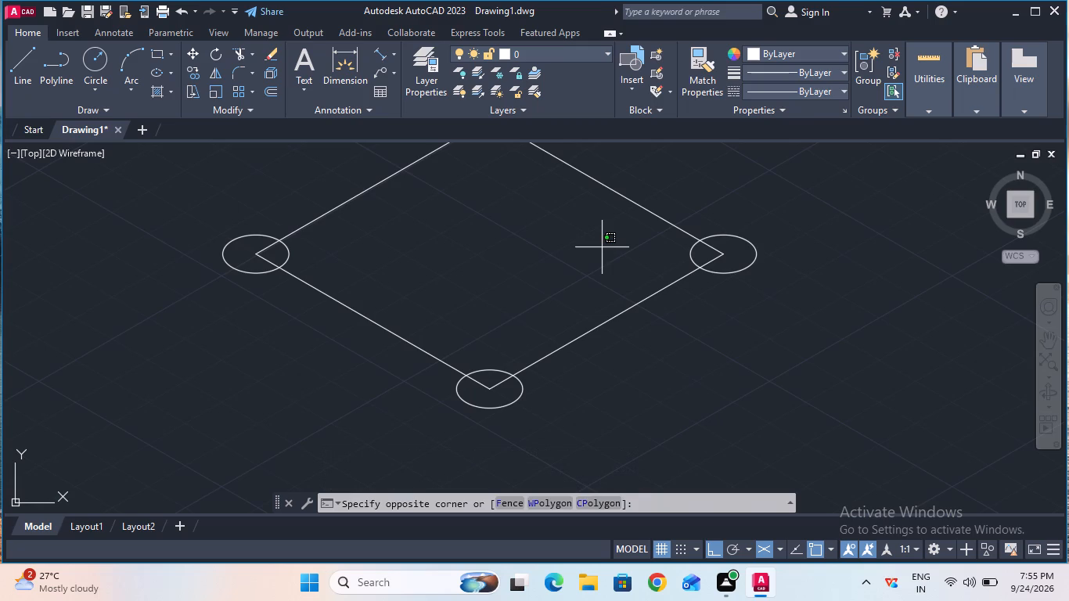
key(Escape)
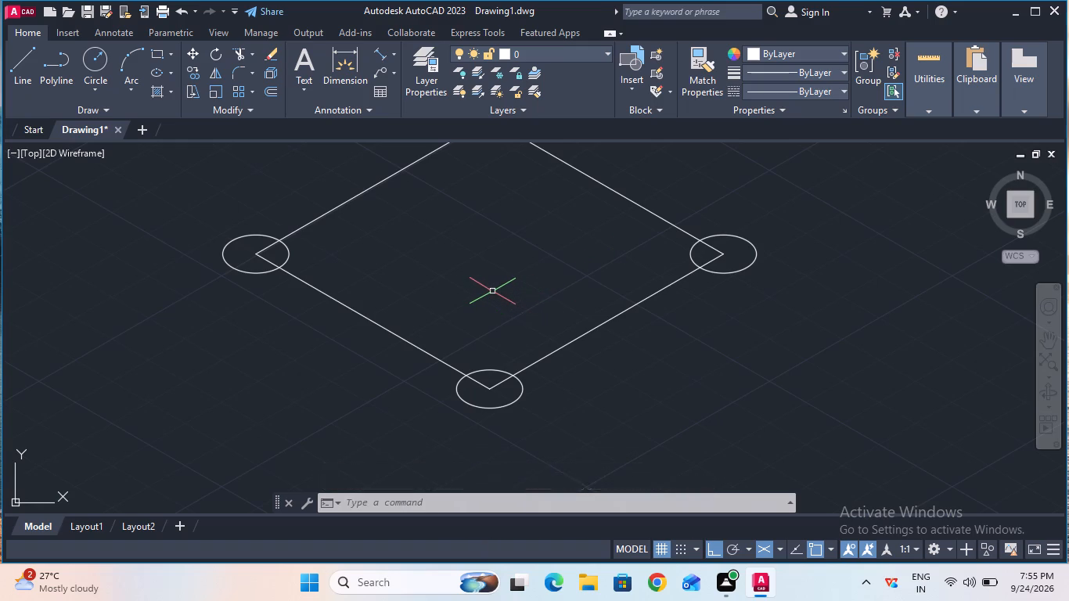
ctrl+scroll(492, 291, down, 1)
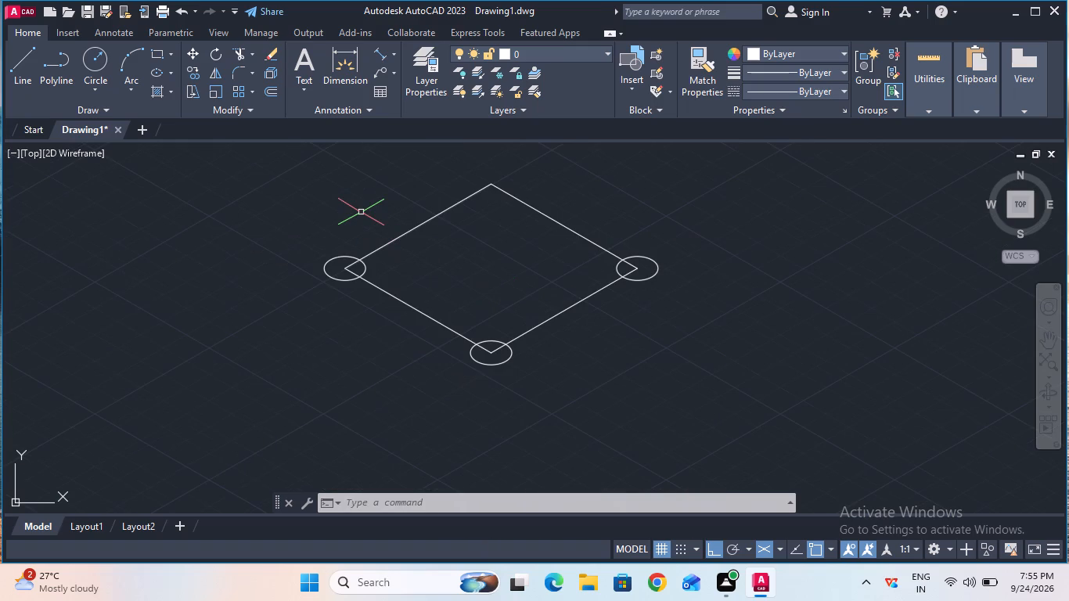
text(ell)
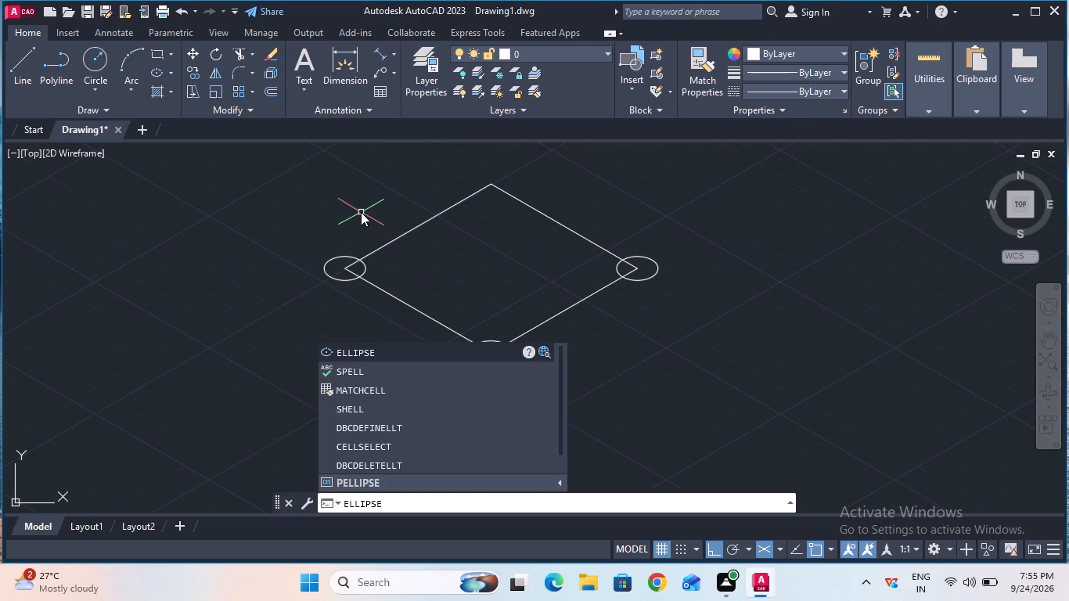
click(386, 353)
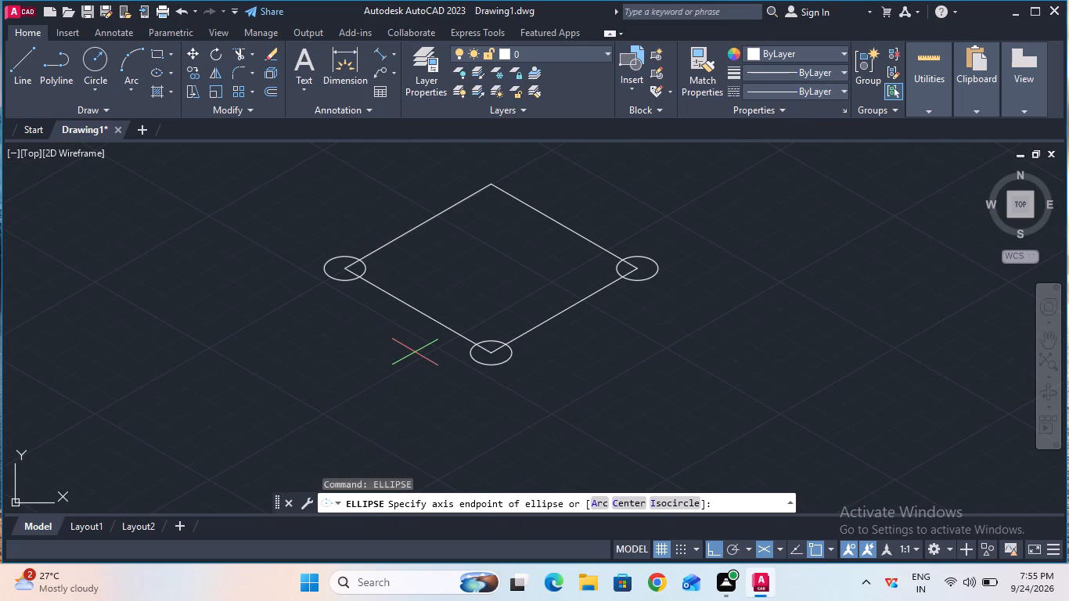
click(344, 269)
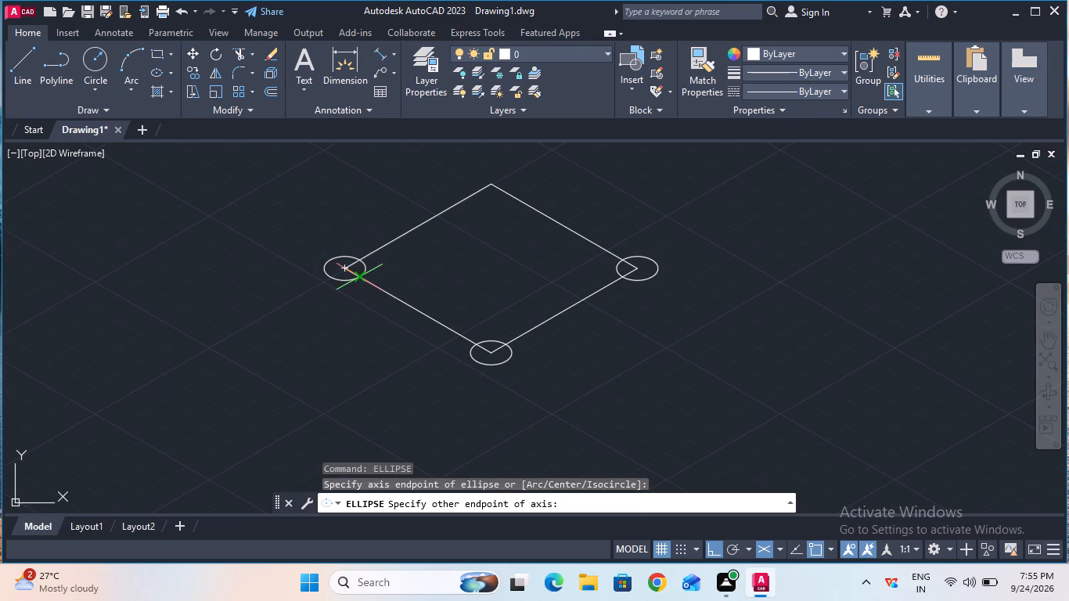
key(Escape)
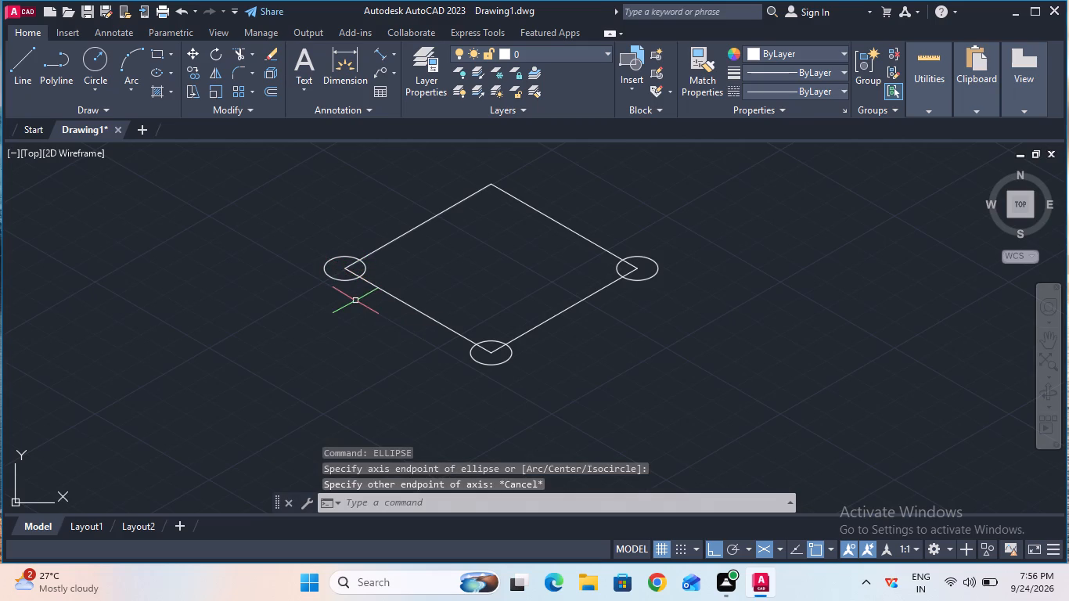
Draw an isocircle of diameter 26 mm centred on the square's left corner, around the existing 8 mm radius isocircle.
text(ellips)
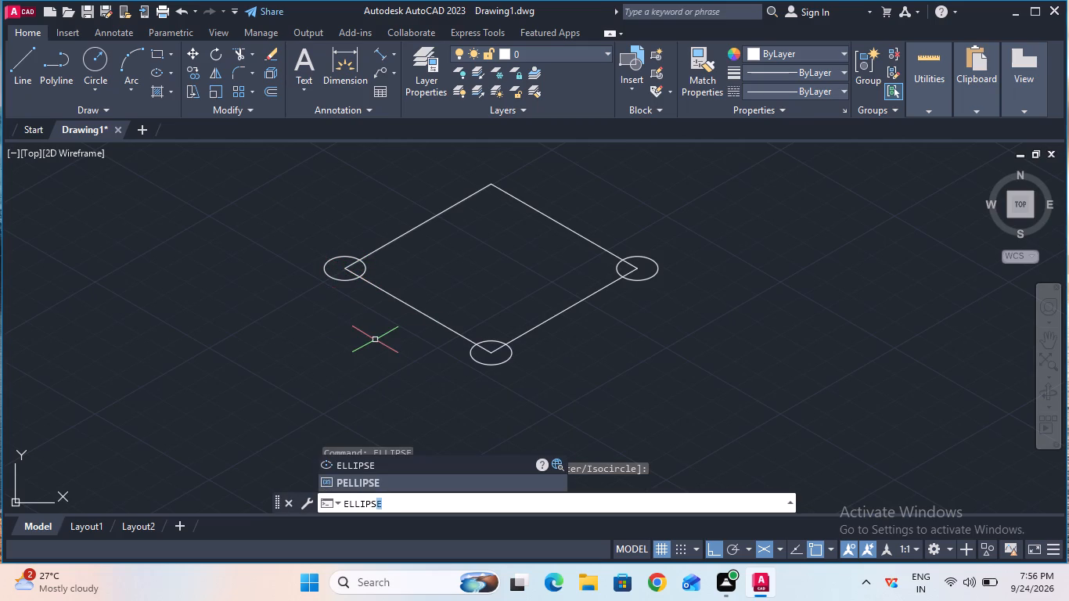
key(e)
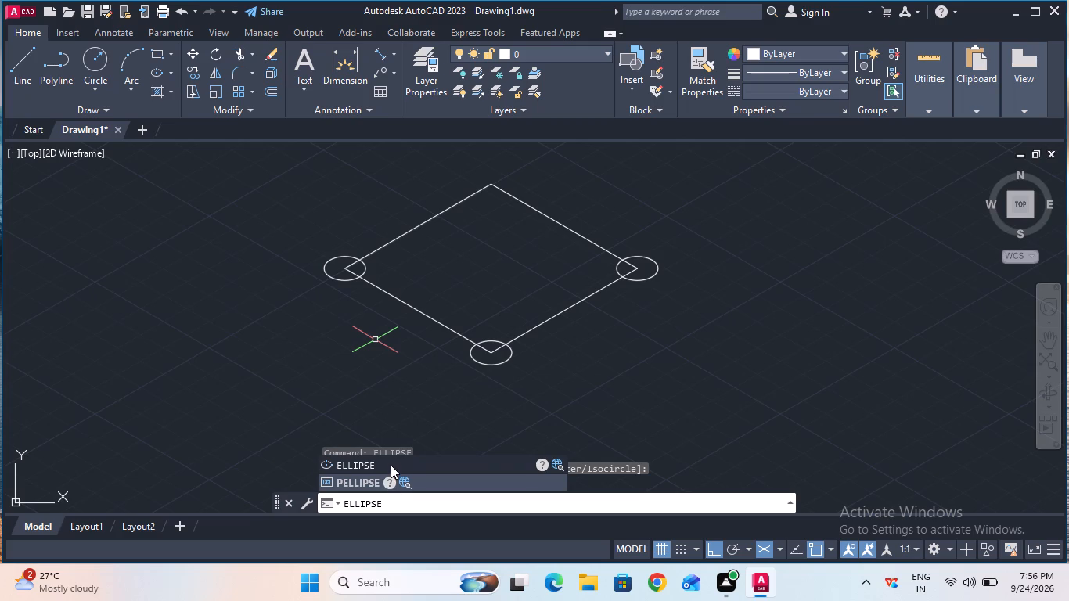
click(391, 464)
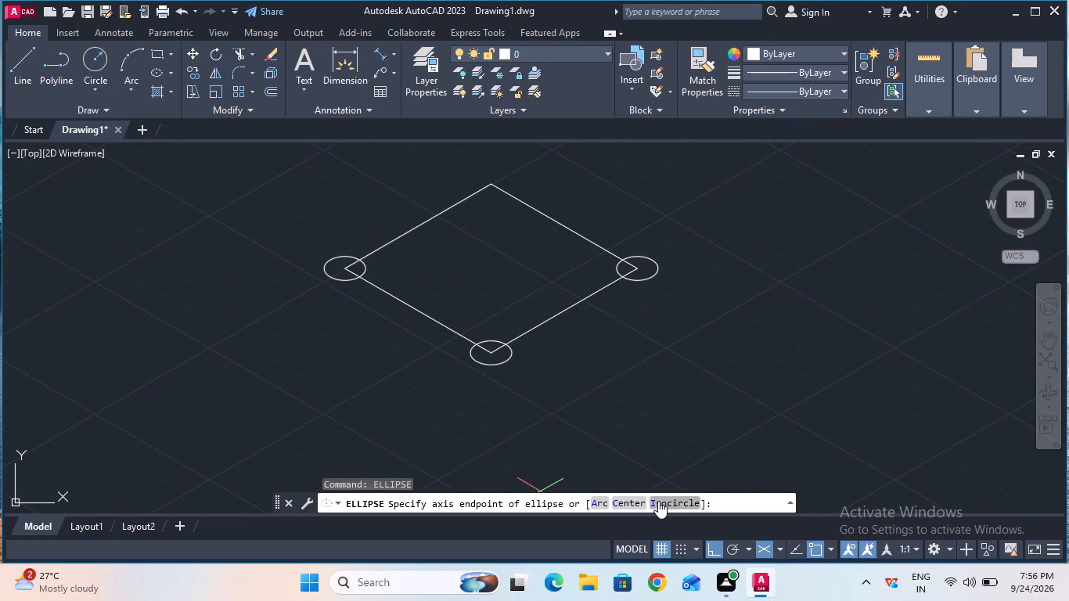
click(658, 501)
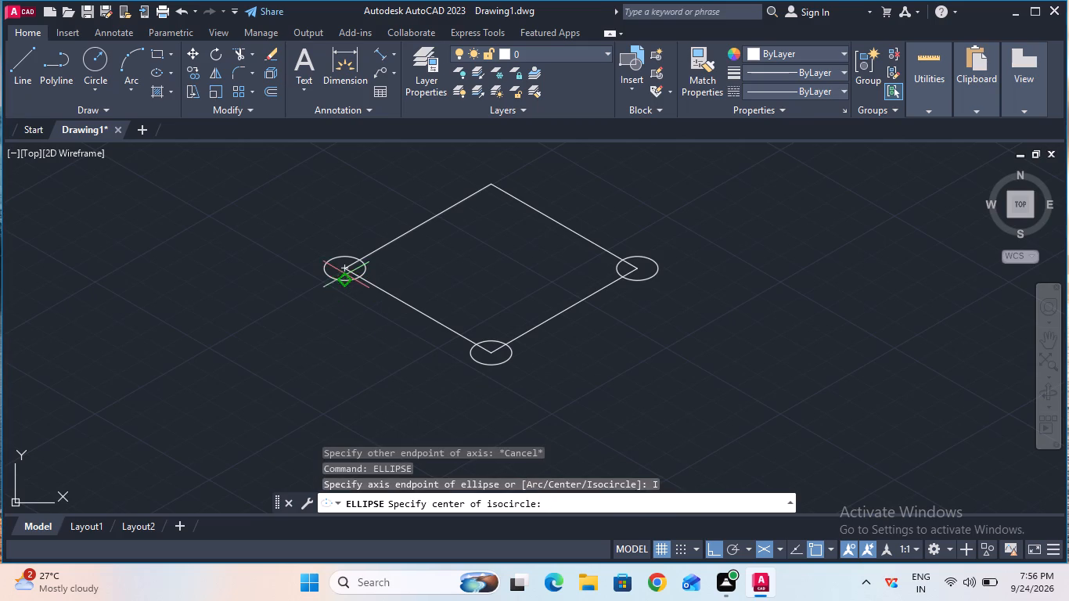
click(346, 267)
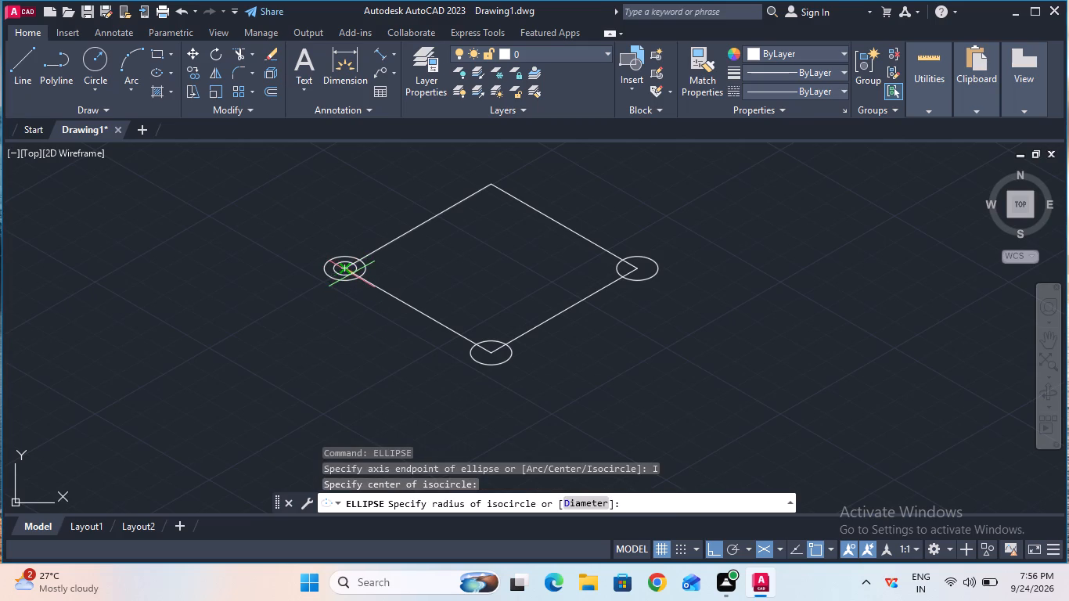
click(578, 501)
text(26)
key(Return)
key(Escape)
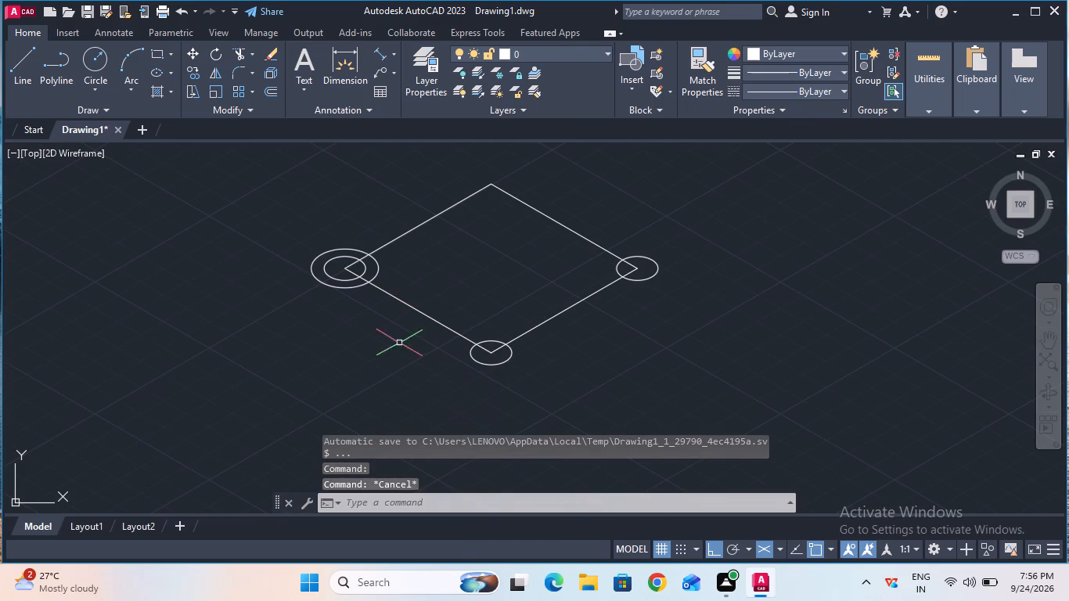
Copy the 26 mm diameter isocircle from the square's left corner to its bottom corner.
click(194, 76)
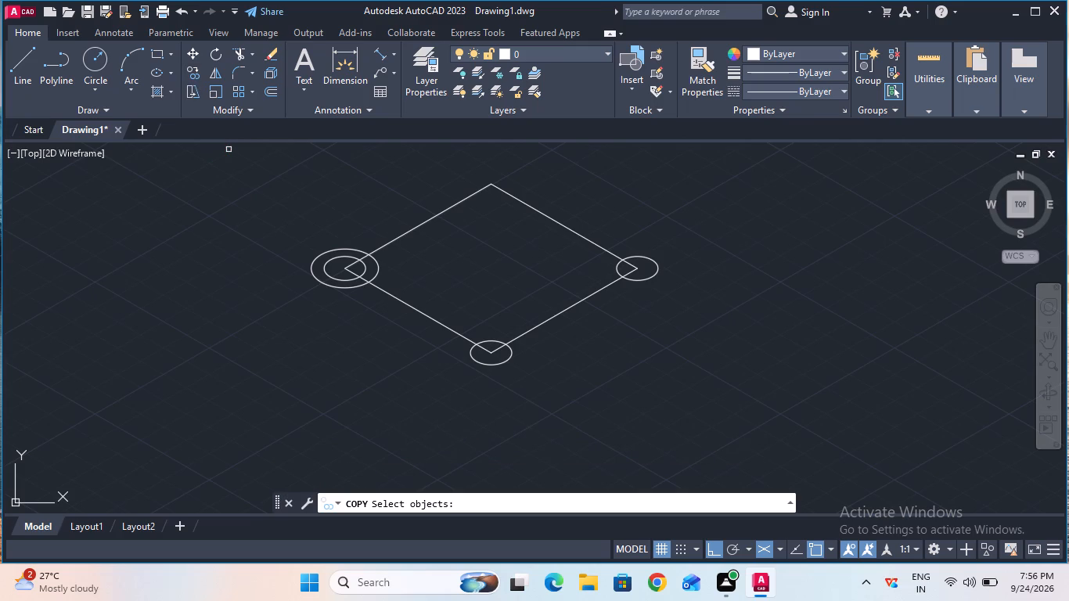
click(319, 256)
key(Return)
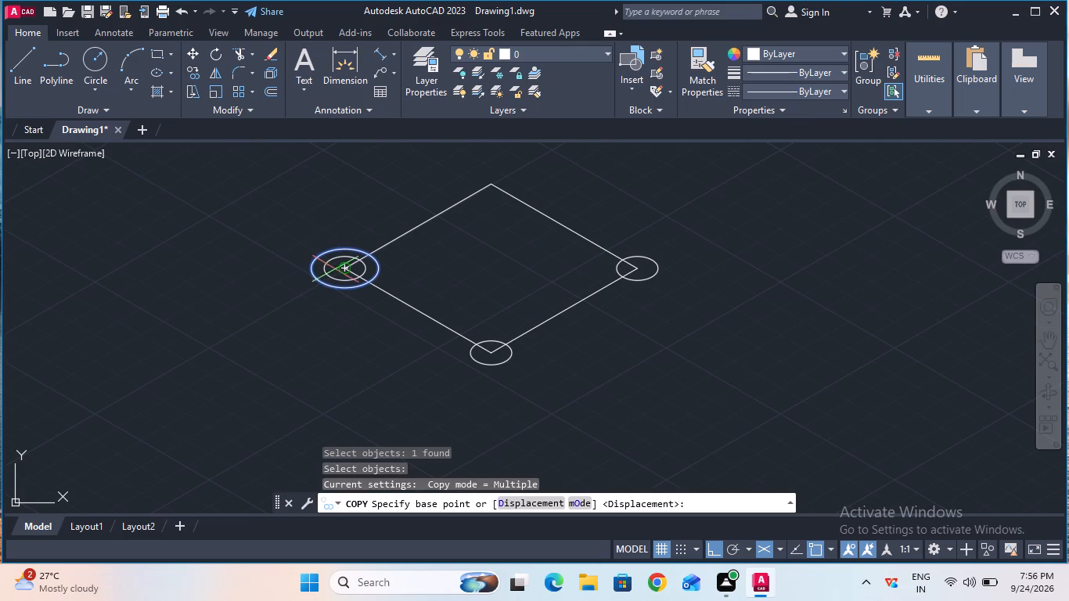
click(341, 269)
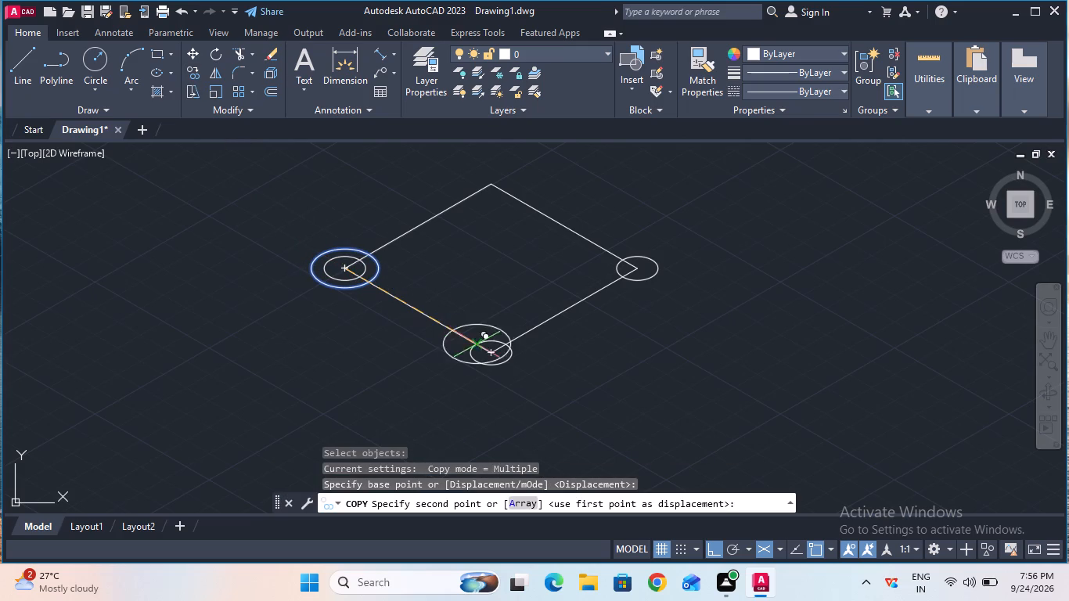
click(493, 357)
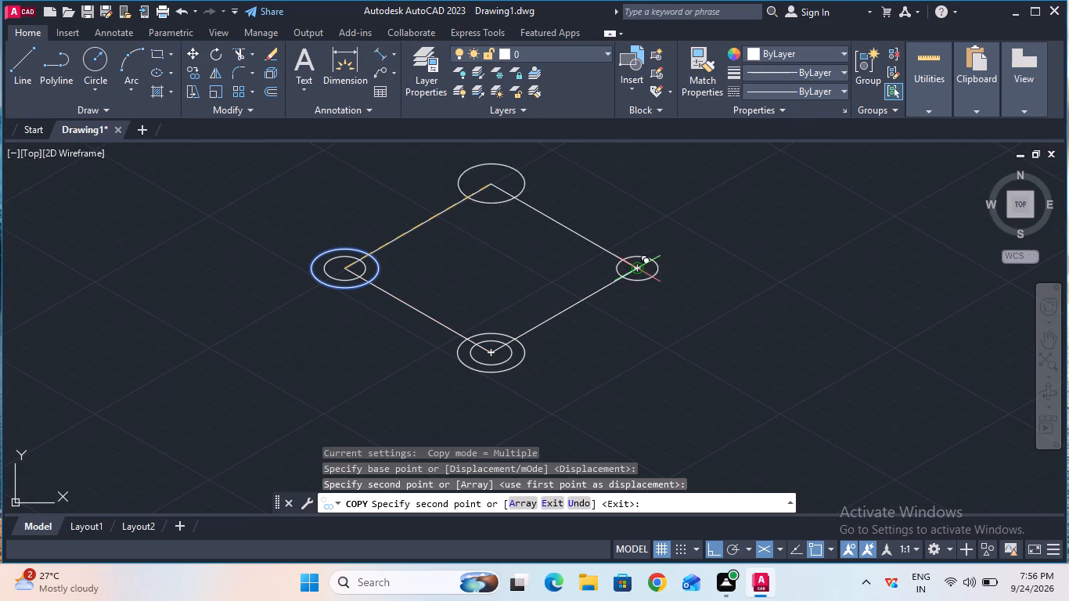
key(Escape)
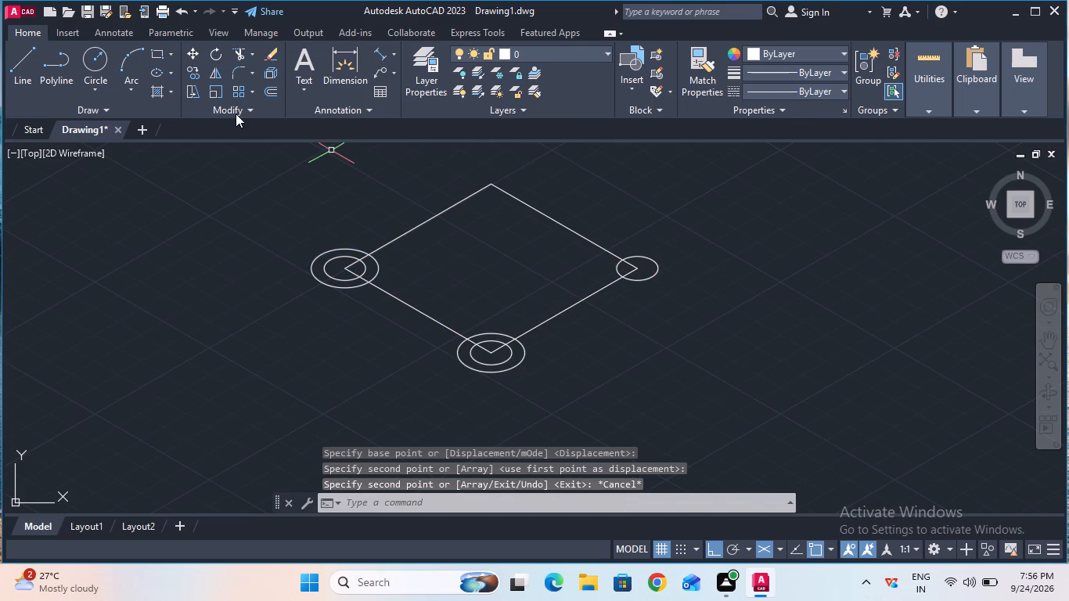
Copy the 26 mm diameter isocircle from the square's bottom corner to its right corner.
click(187, 71)
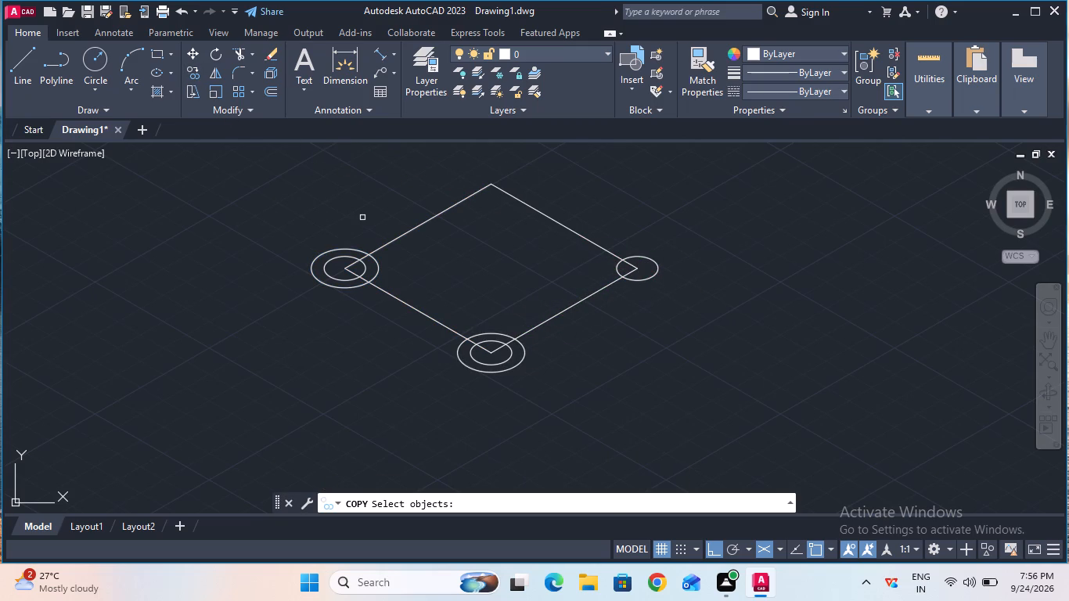
click(506, 334)
key(Return)
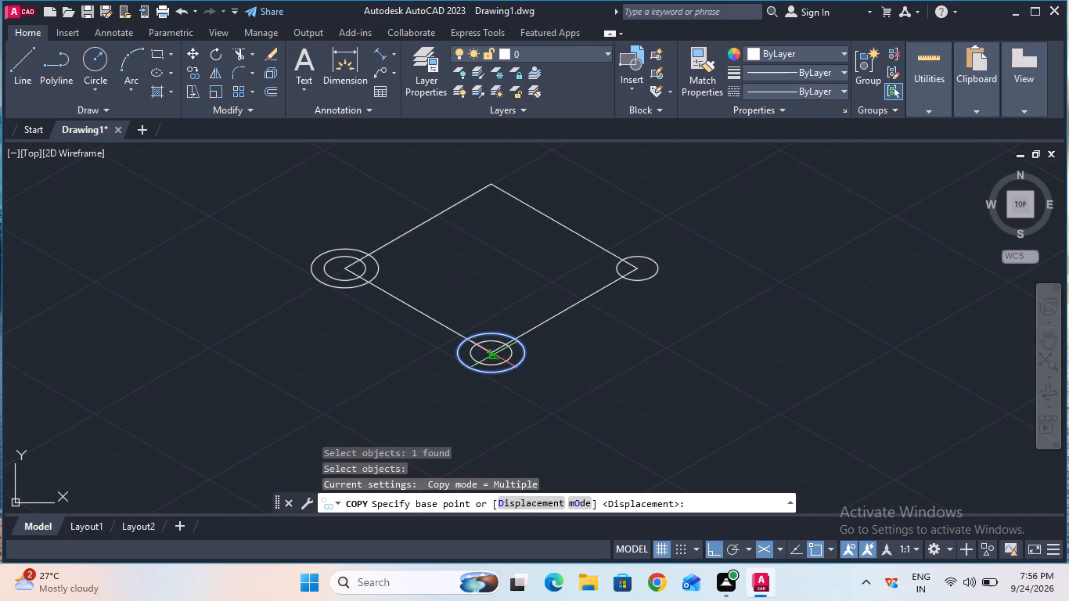
click(487, 351)
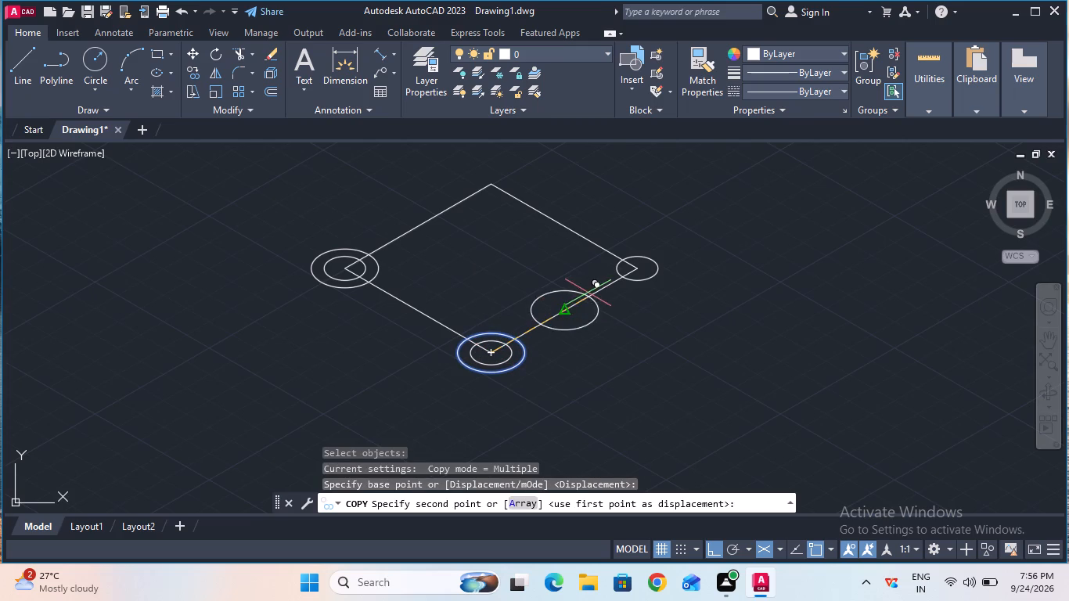
click(636, 267)
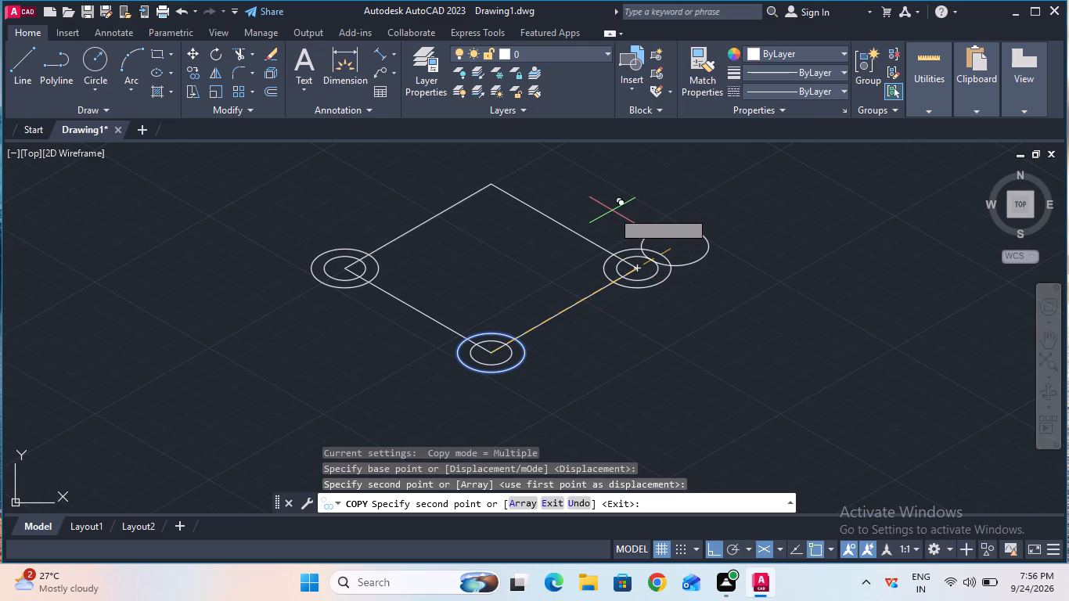
key(Escape)
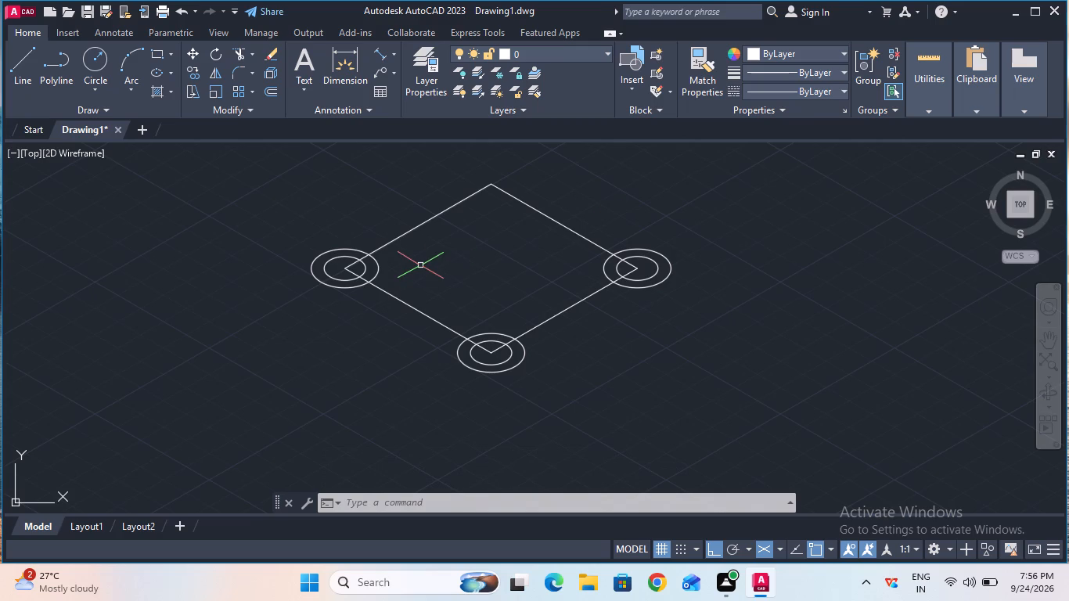
Switch the drafting plane to Isoplane Right during a line started at the left 26 mm isocircle, and discard the line.
click(32, 74)
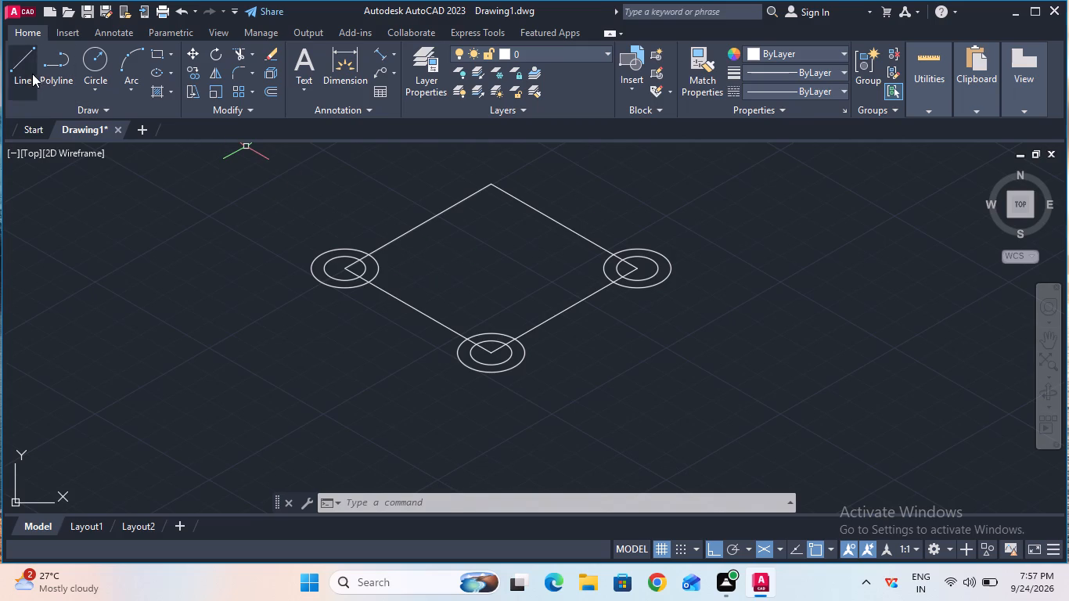
click(369, 283)
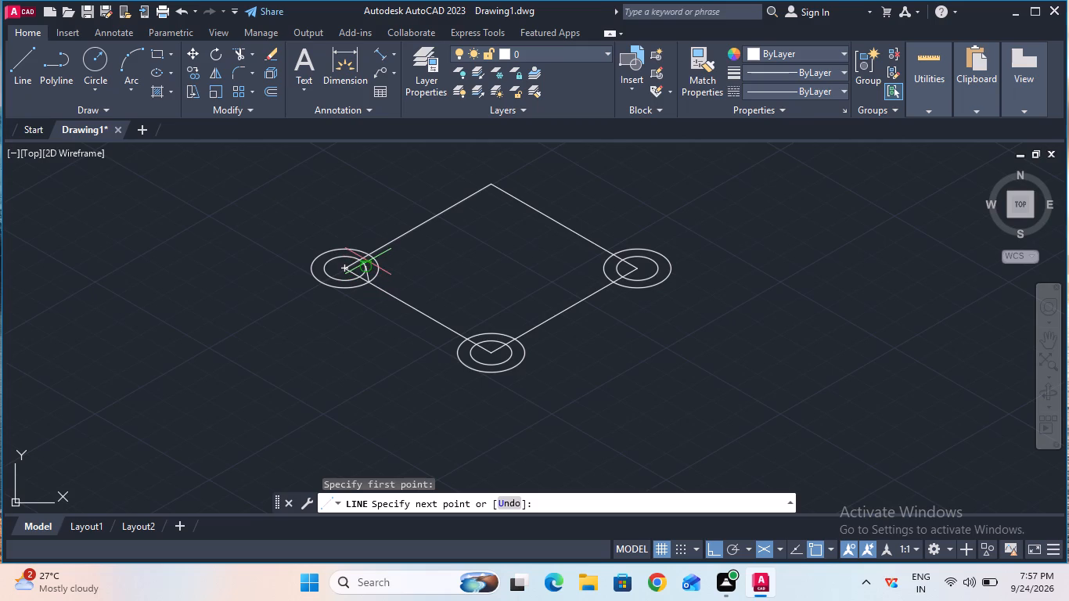
key(F5)
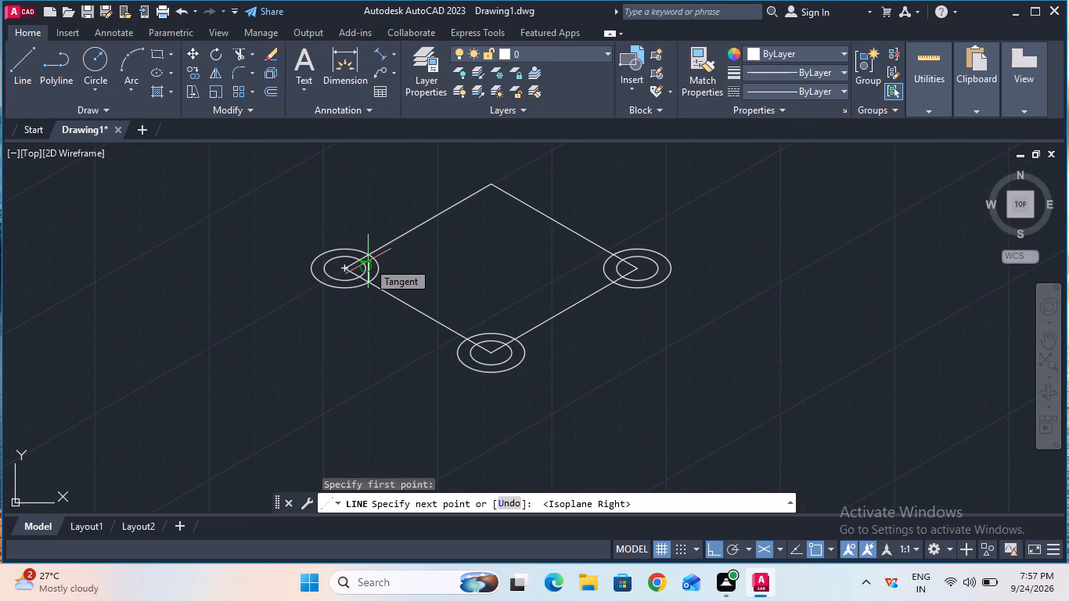
key(8)
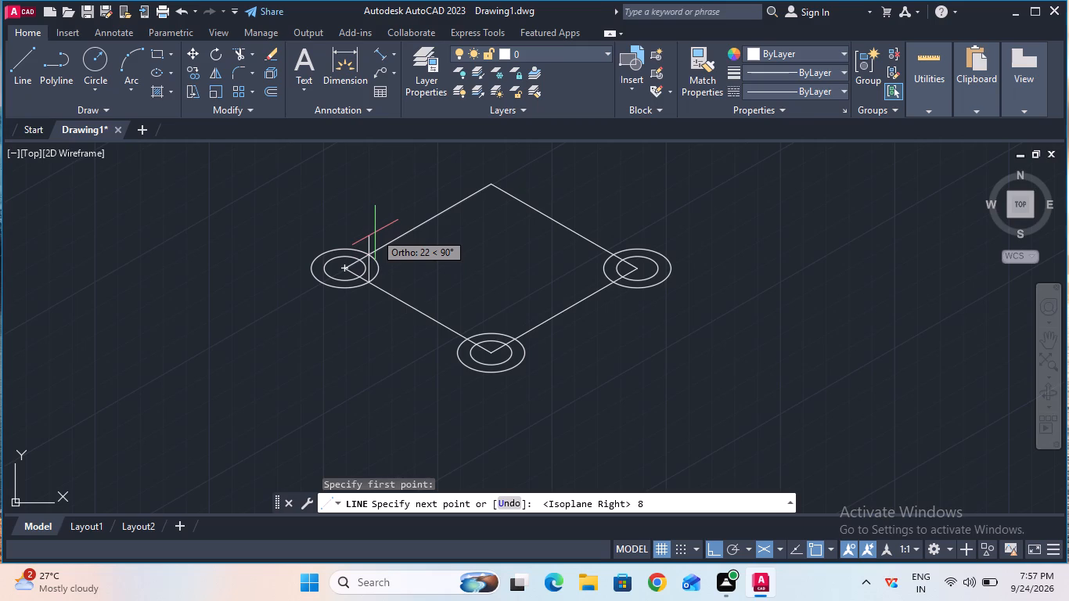
key(Escape)
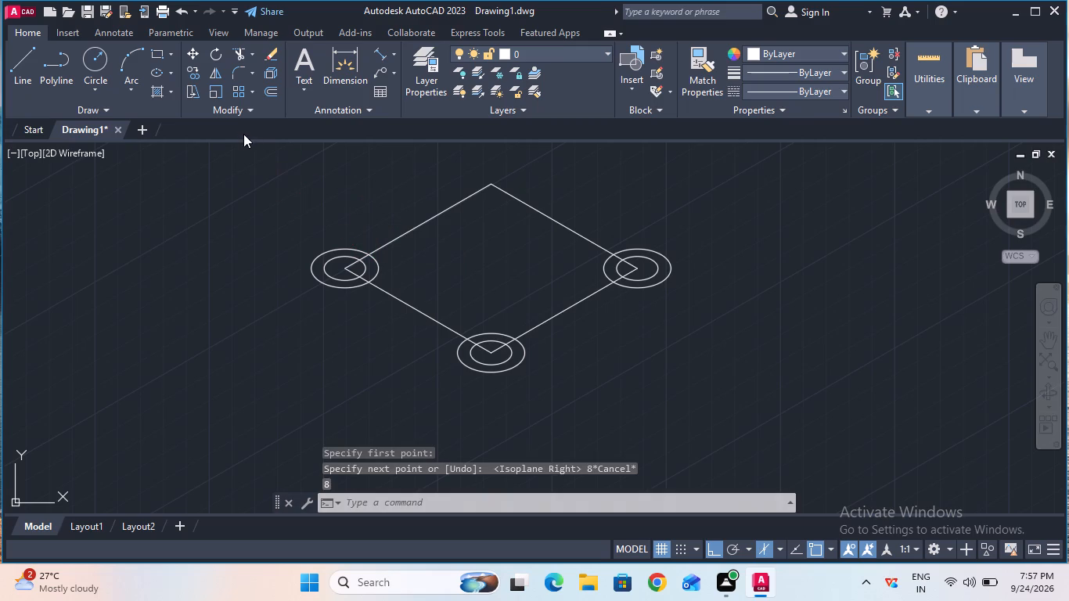
Trim the square's edges inside the 8 mm radius isocircles at the left, right and bottom corners.
click(235, 53)
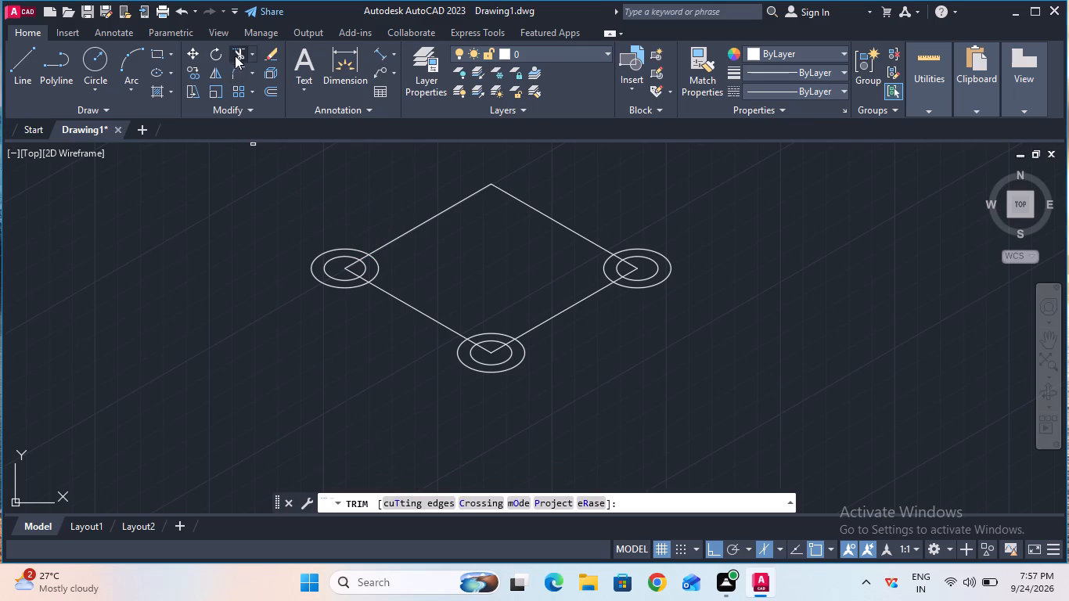
click(347, 270)
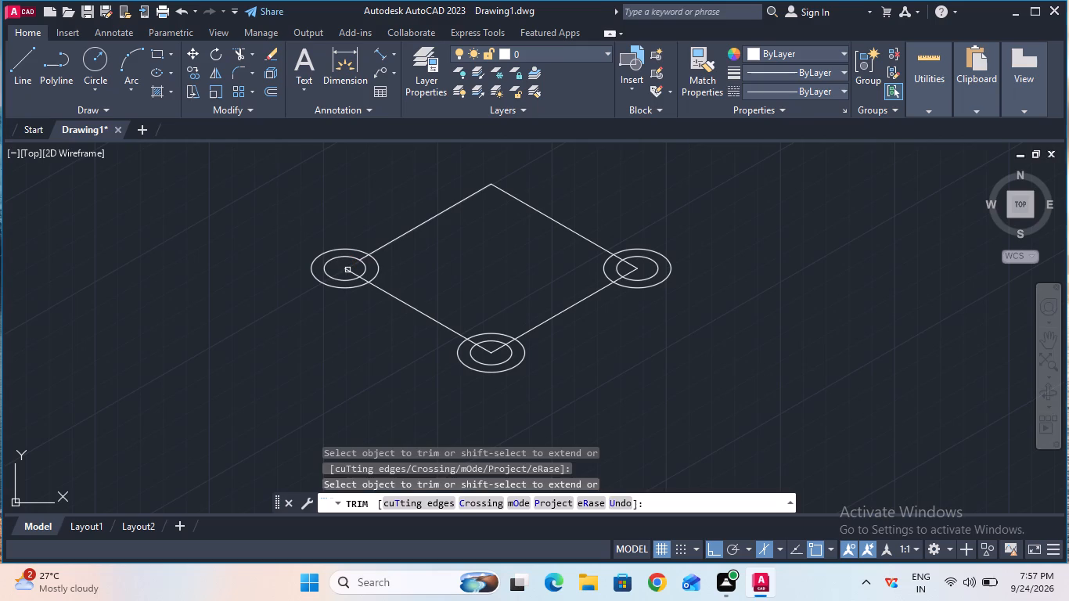
click(348, 272)
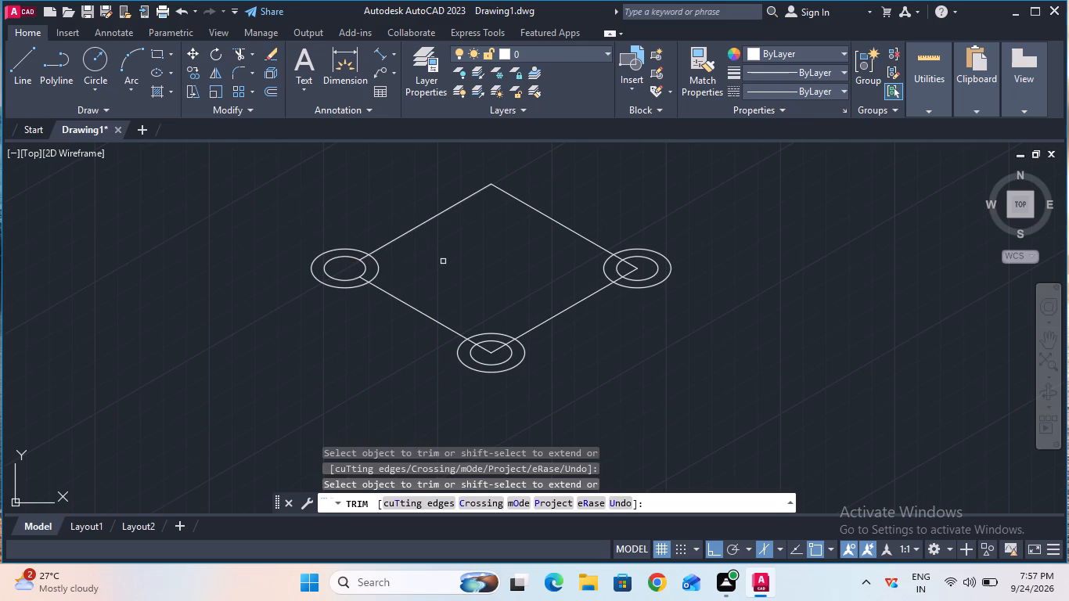
click(633, 264)
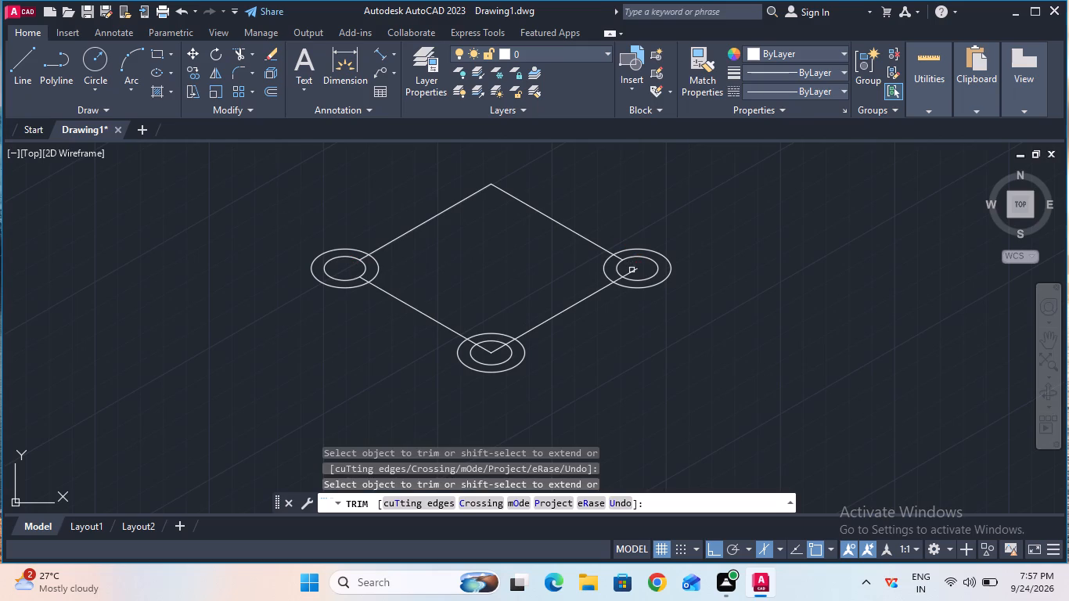
click(632, 273)
click(486, 353)
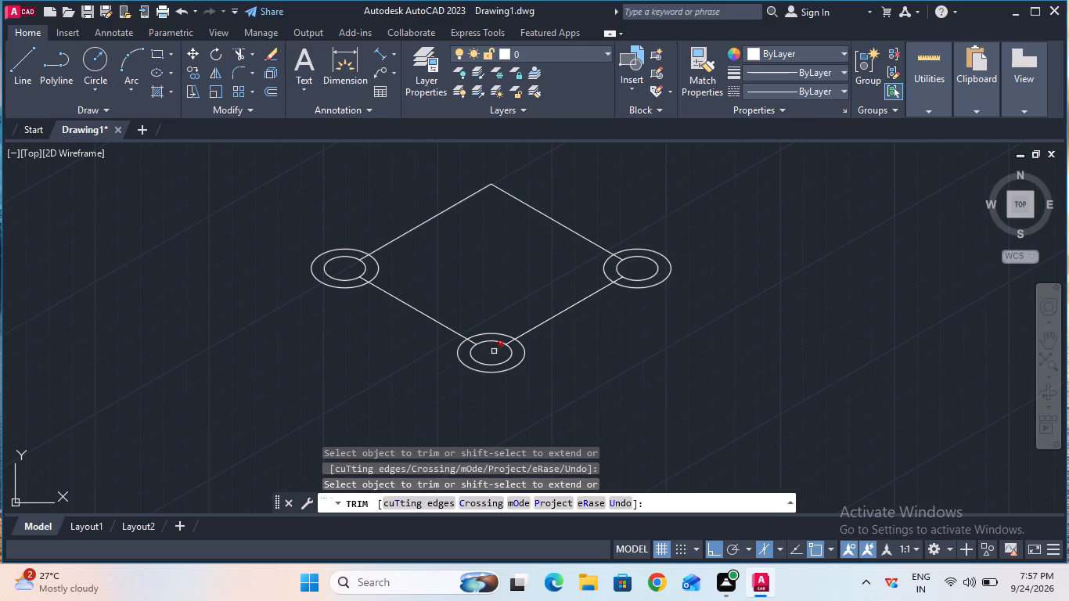
click(494, 351)
key(Escape)
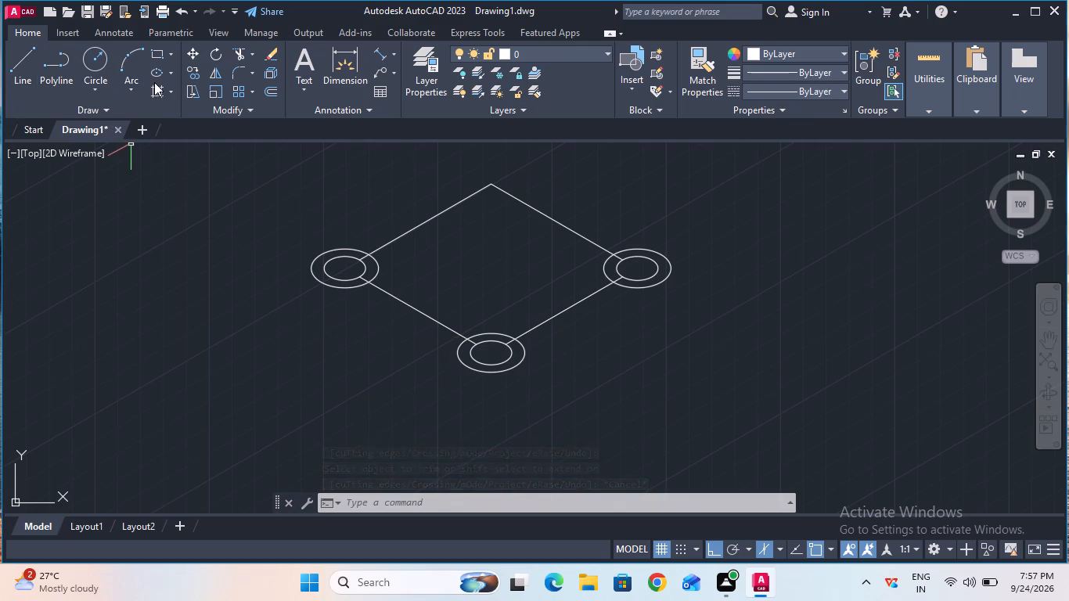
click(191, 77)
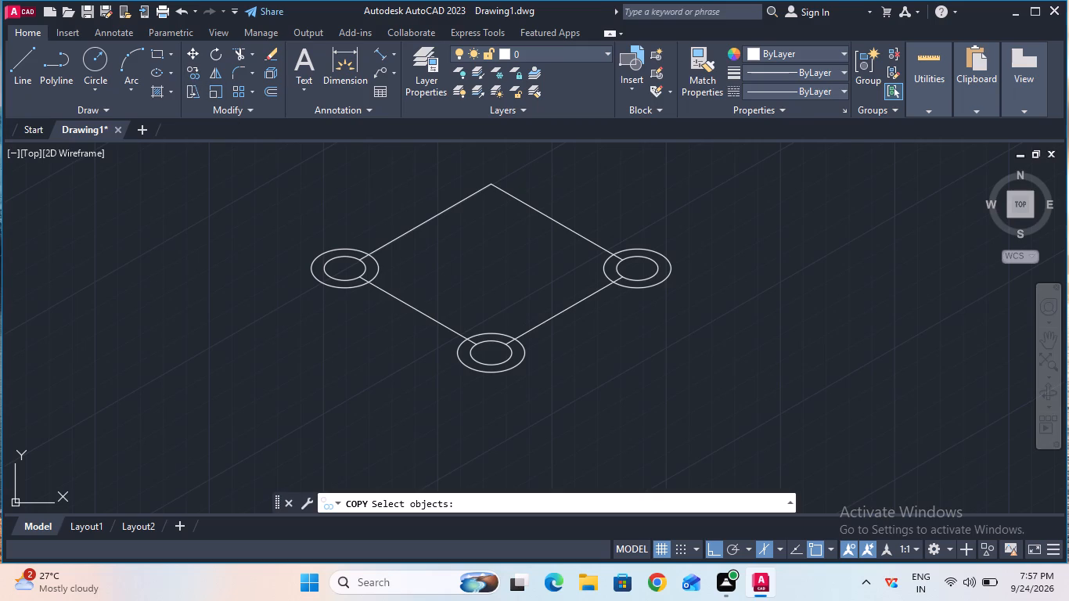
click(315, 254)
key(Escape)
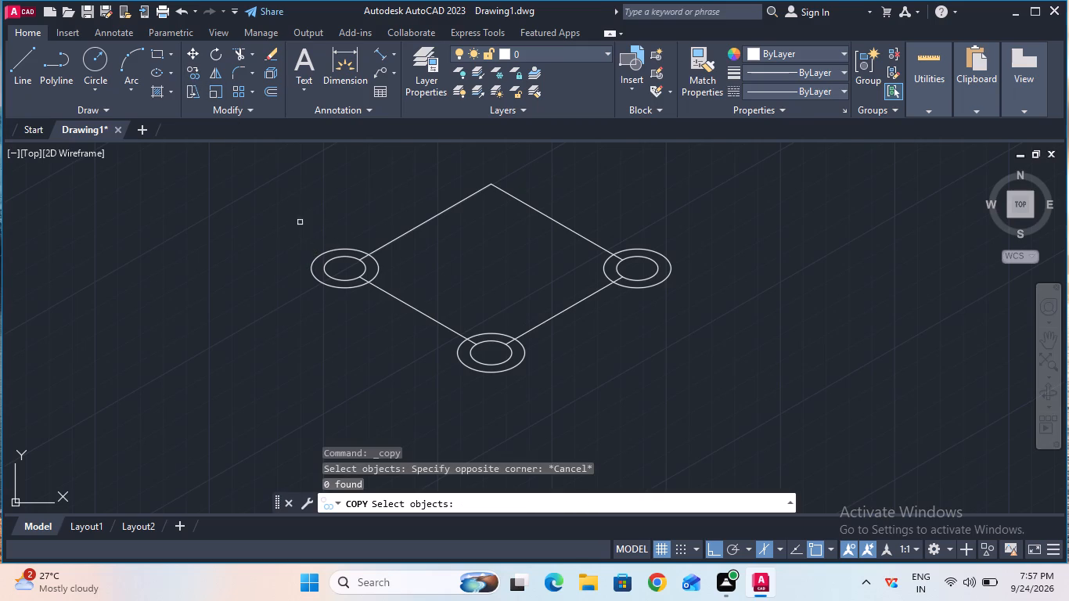
Copy all four square edges and the six isocircles at the left, bottom and right corners 8 mm straight up from the top corner.
click(194, 71)
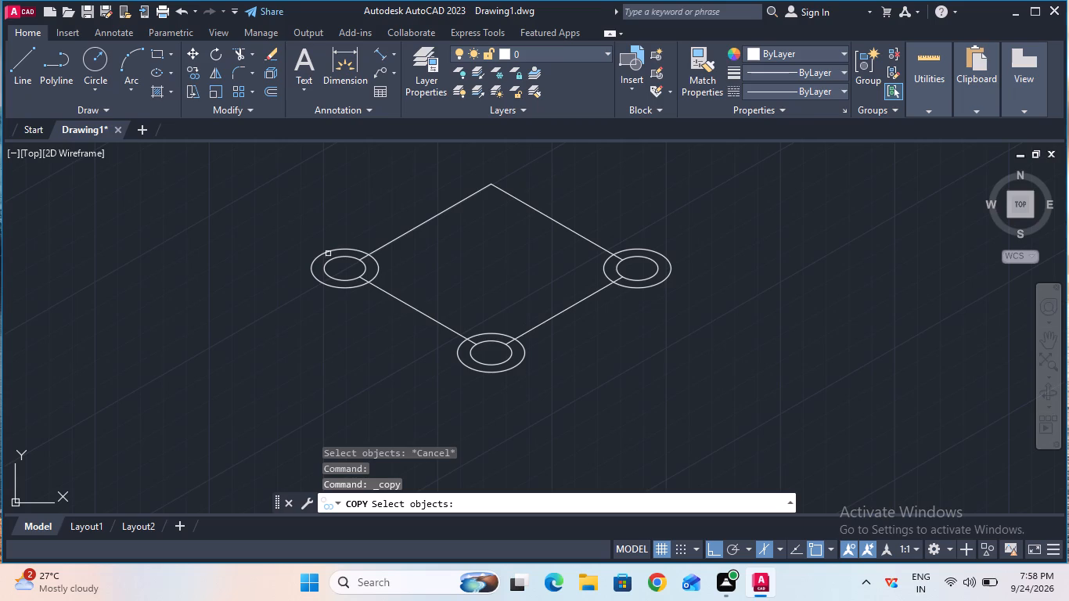
click(328, 251)
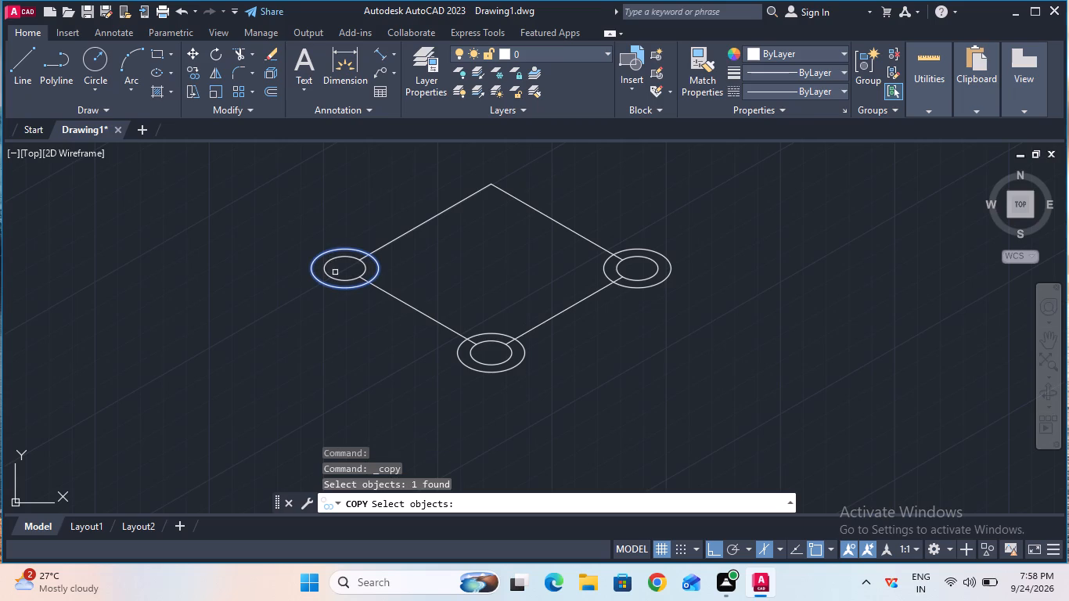
shift+click(335, 259)
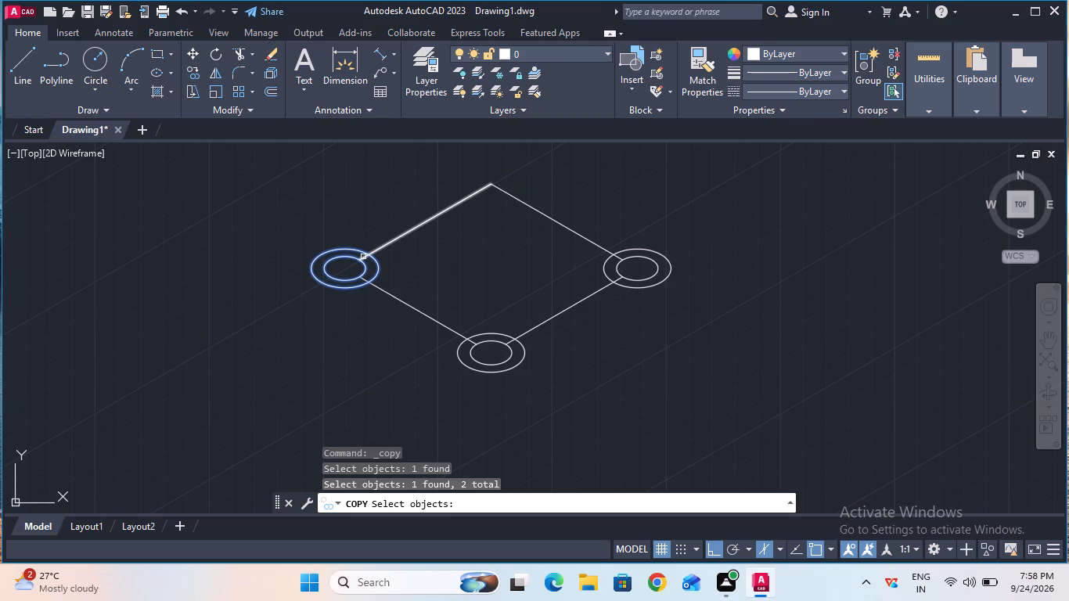
shift+click(363, 257)
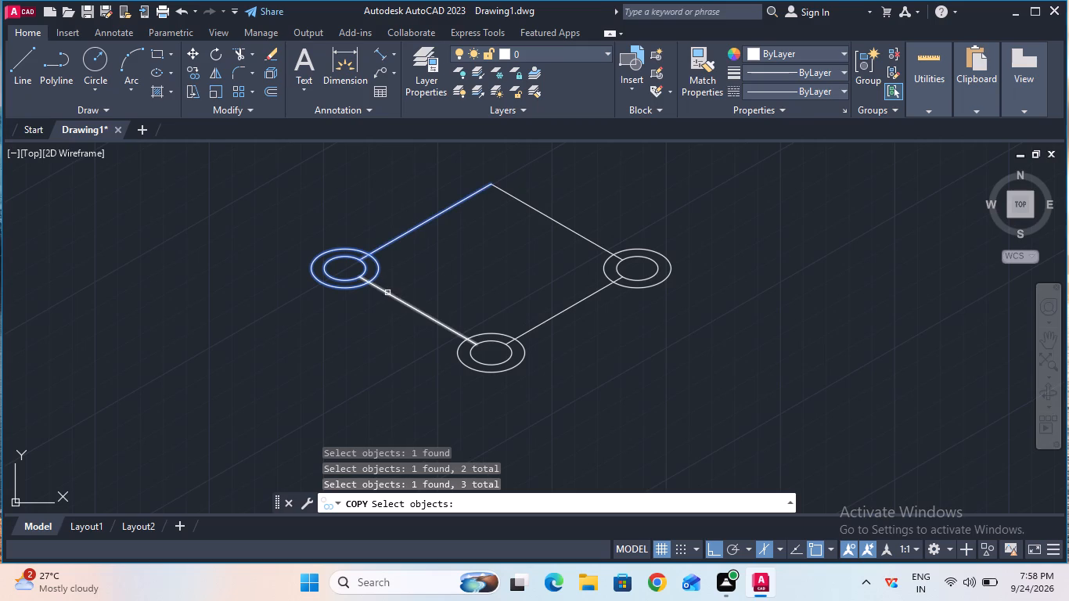
shift+click(387, 293)
shift+click(483, 334)
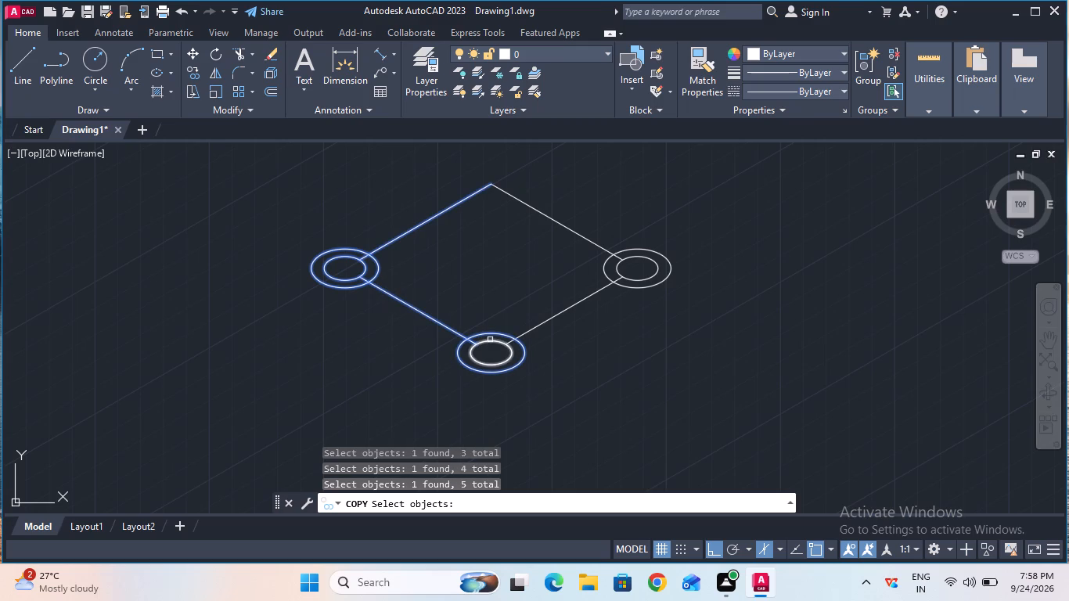
shift+click(490, 340)
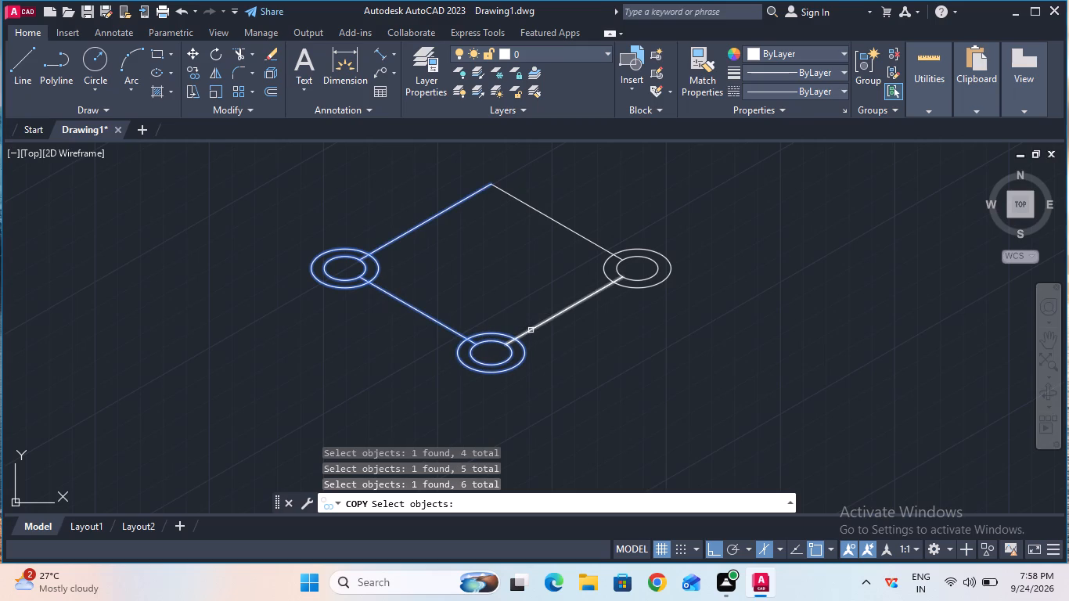
shift+click(530, 330)
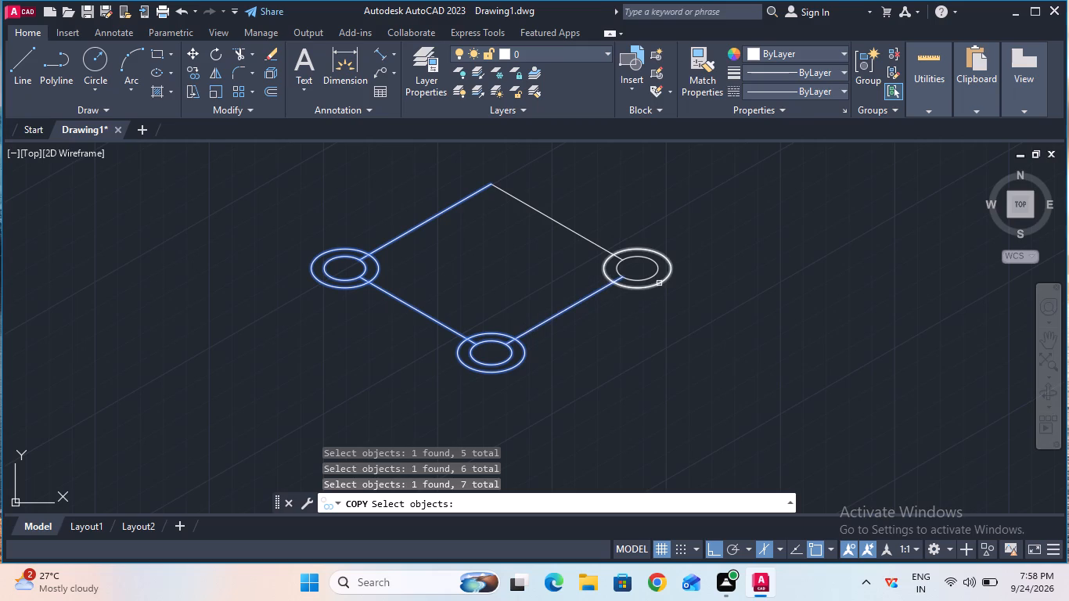
shift+click(659, 283)
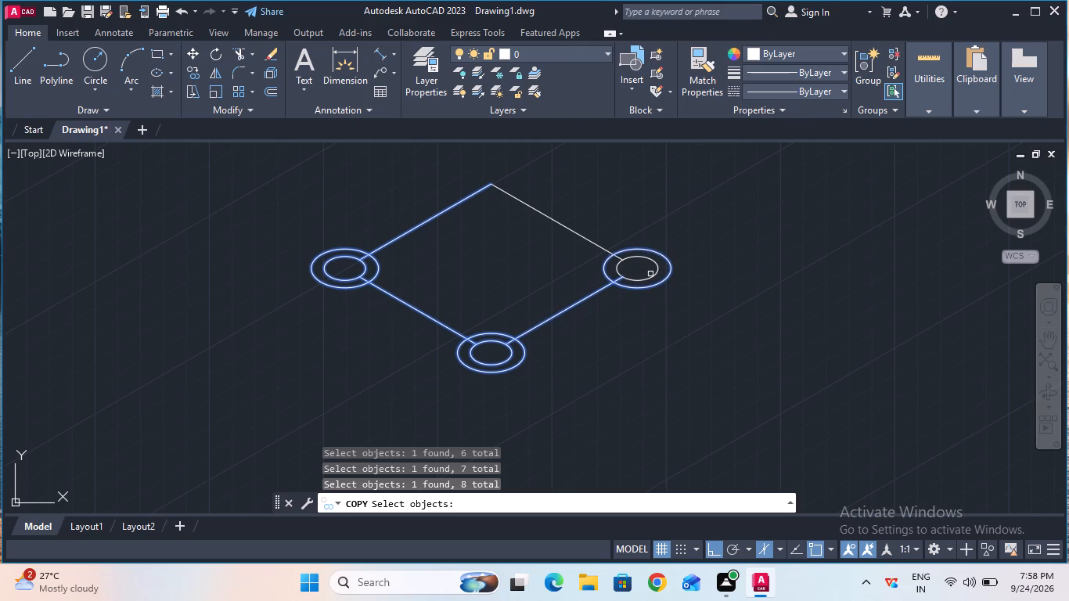
shift+click(650, 275)
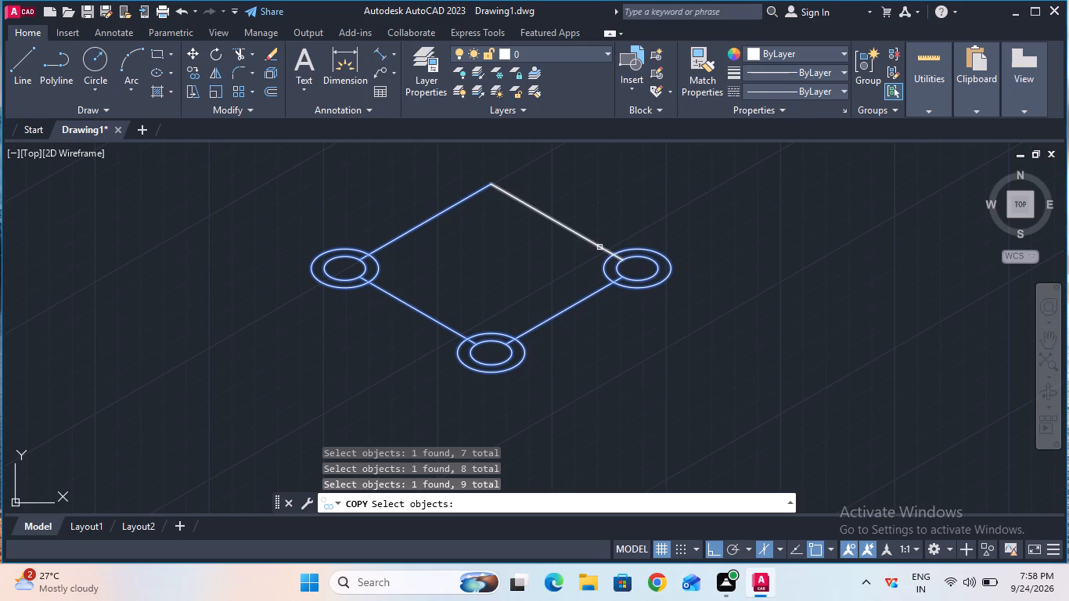
shift+click(599, 247)
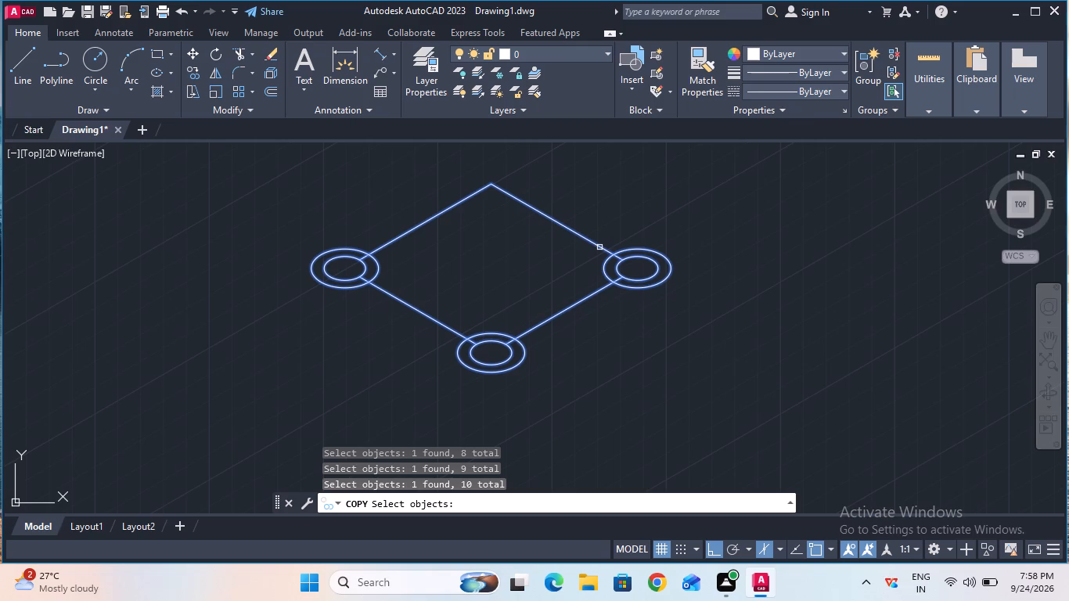
key(Return)
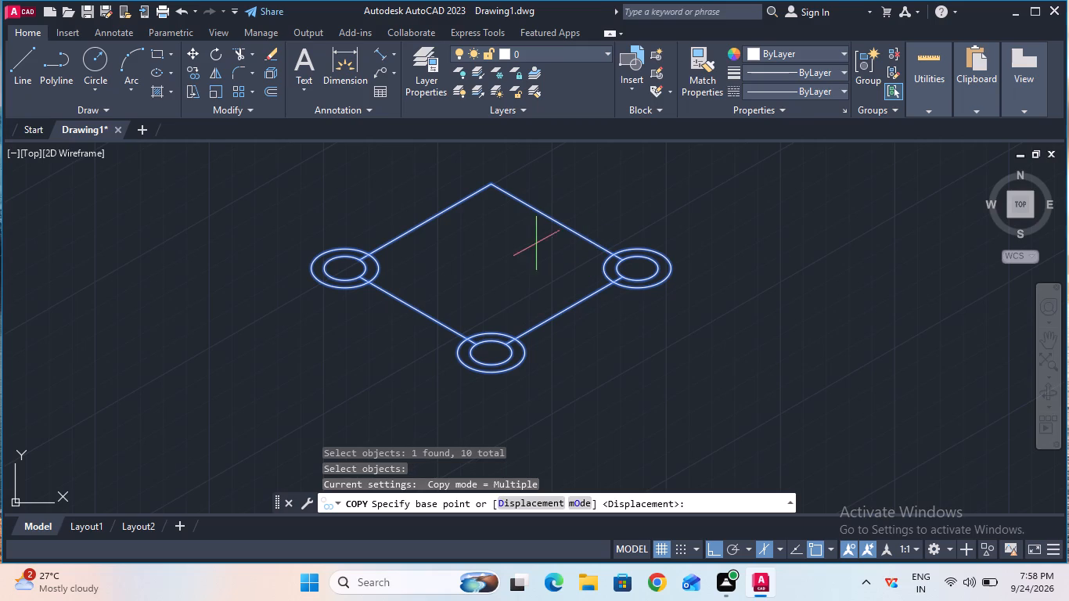
click(490, 186)
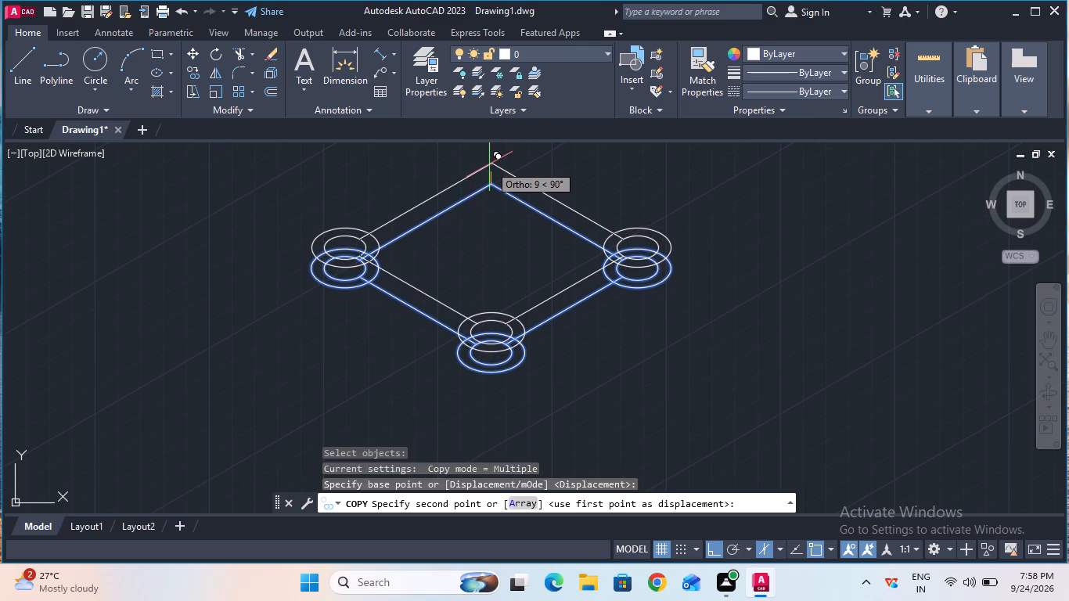
key(8)
key(Return)
key(Escape)
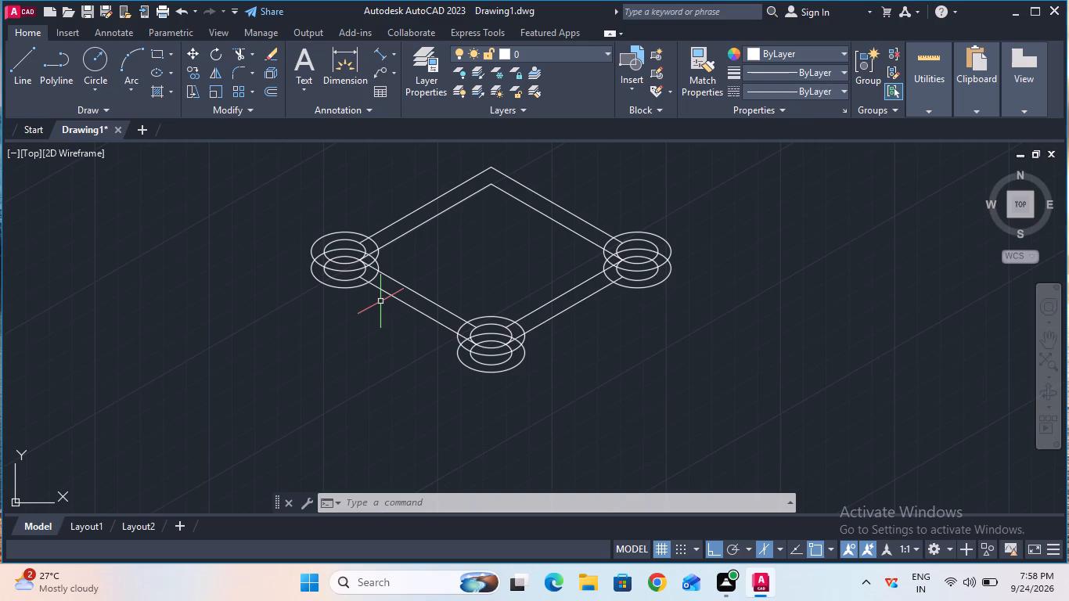
Draw a vertical line at the left corner joining the upper and lower intersections of the outer isocircles with the front-left edges.
click(27, 95)
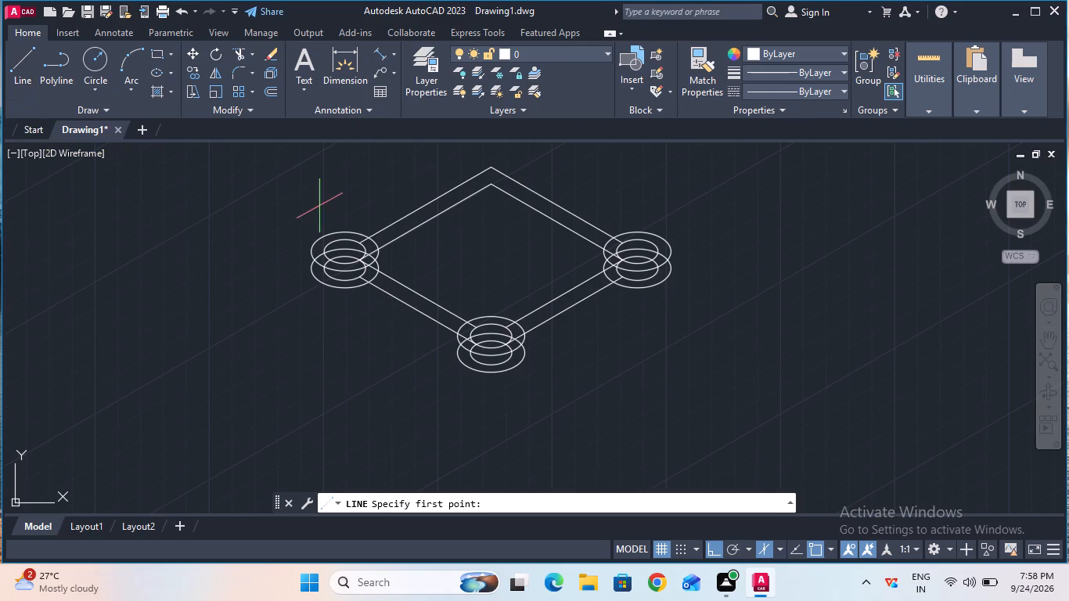
ctrl+scroll(358, 247, up, 2)
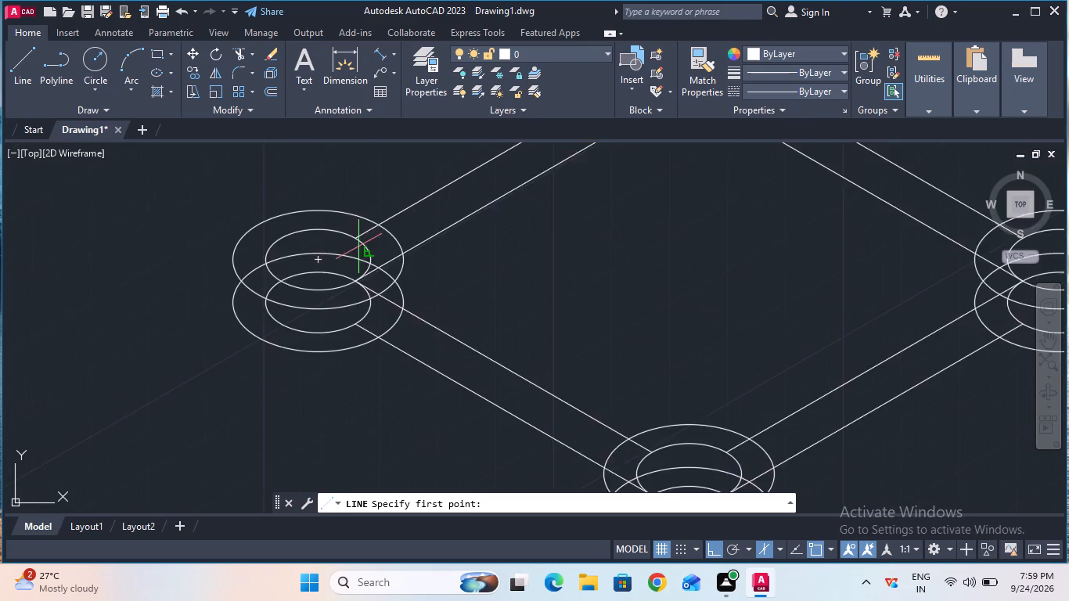
ctrl+scroll(358, 247, up, 1)
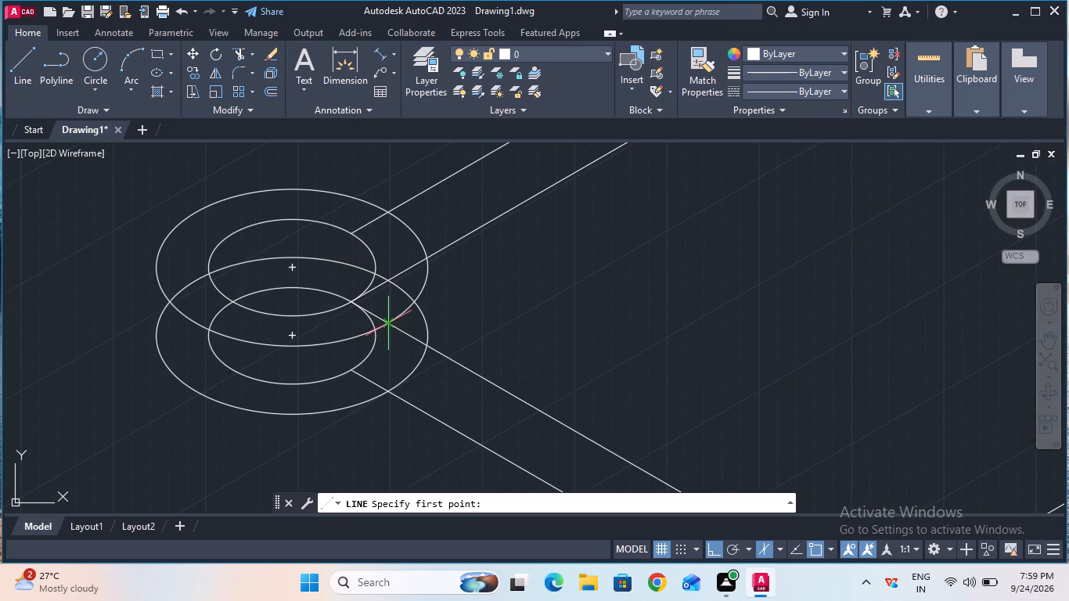
click(387, 325)
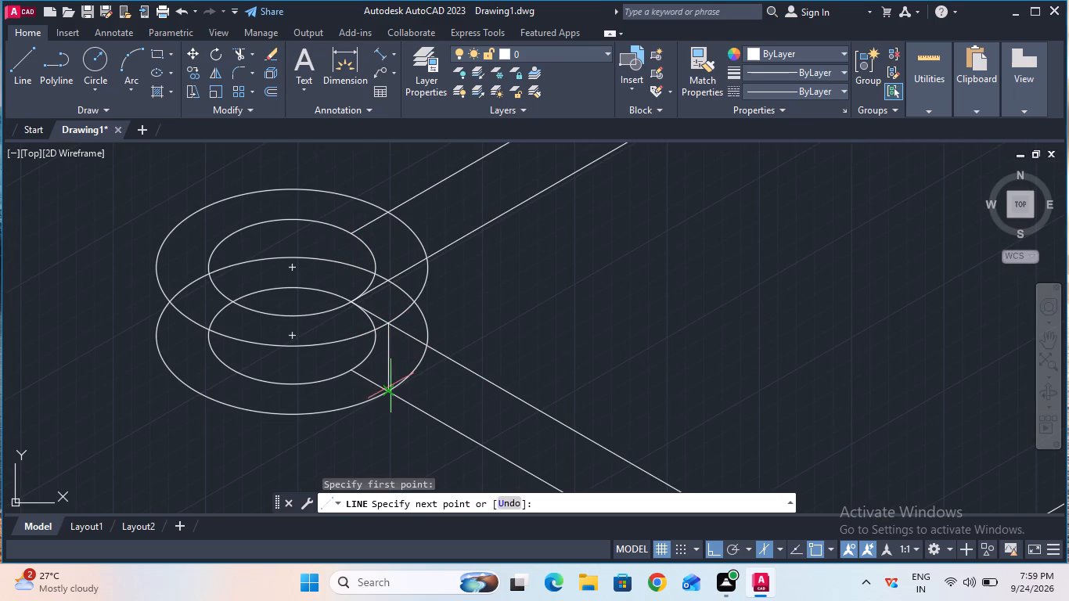
click(390, 387)
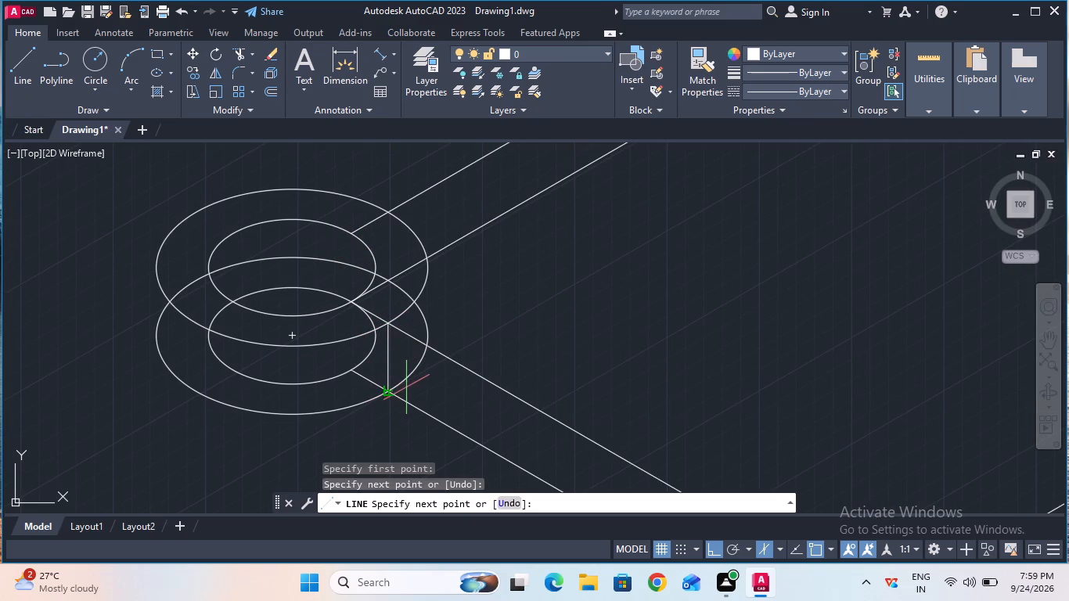
key(Escape)
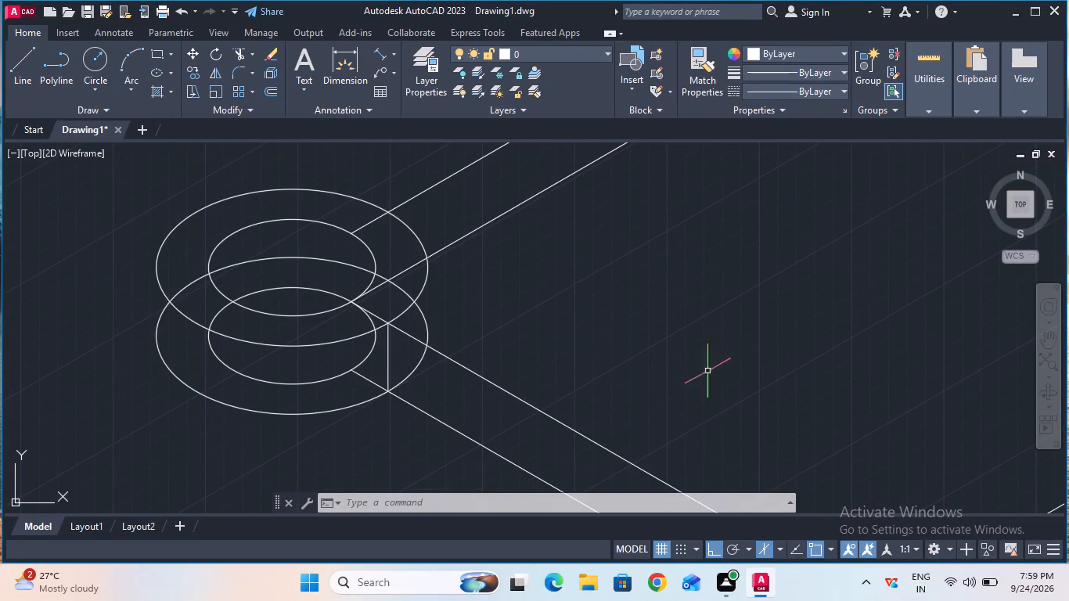
Draw a vertical line at the right corner joining the upper and lower intersections of the outer isocircles with the front-right edges.
click(1053, 345)
drag(968, 362, 940, 358)
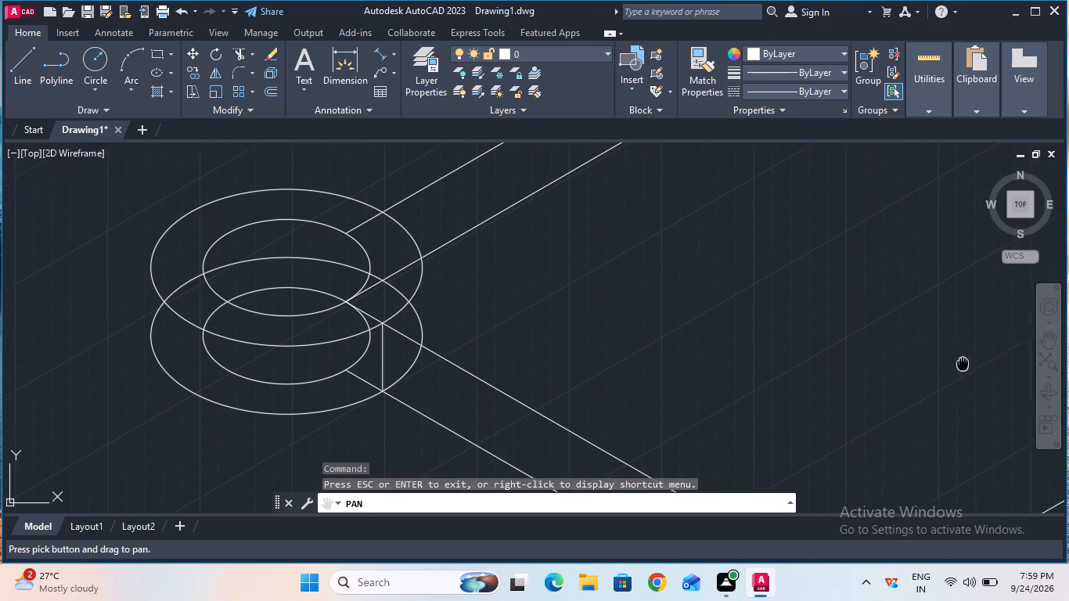
drag(940, 358, 449, 297)
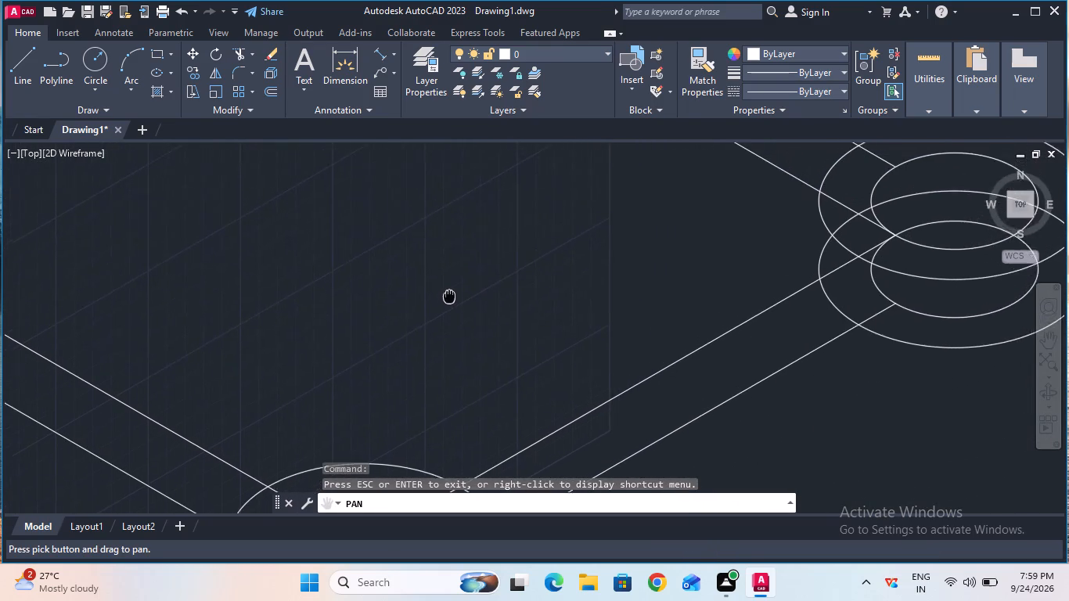
drag(449, 297, 448, 340)
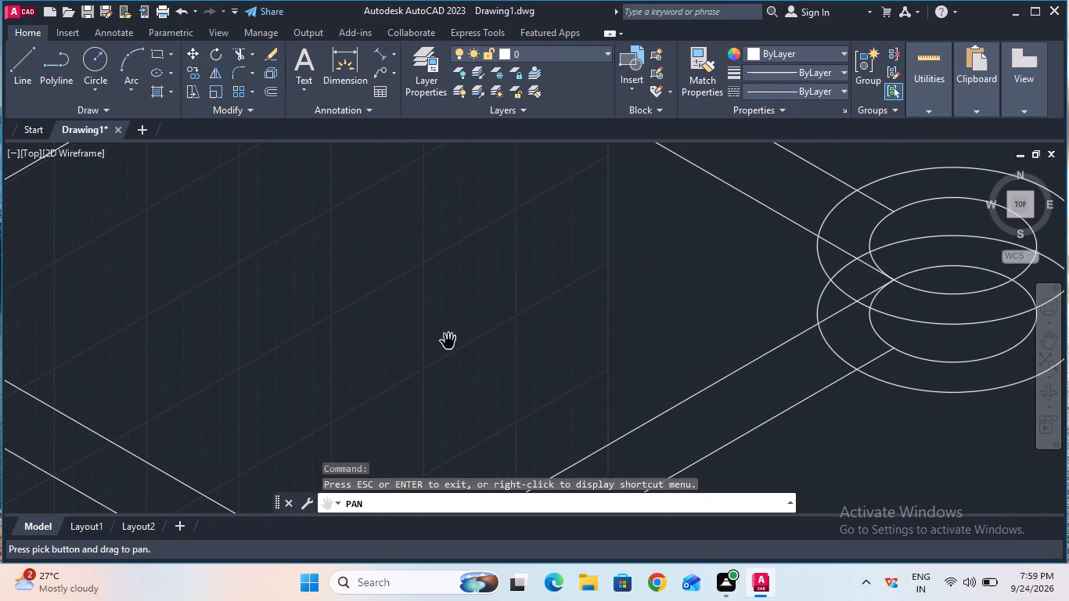
key(Escape)
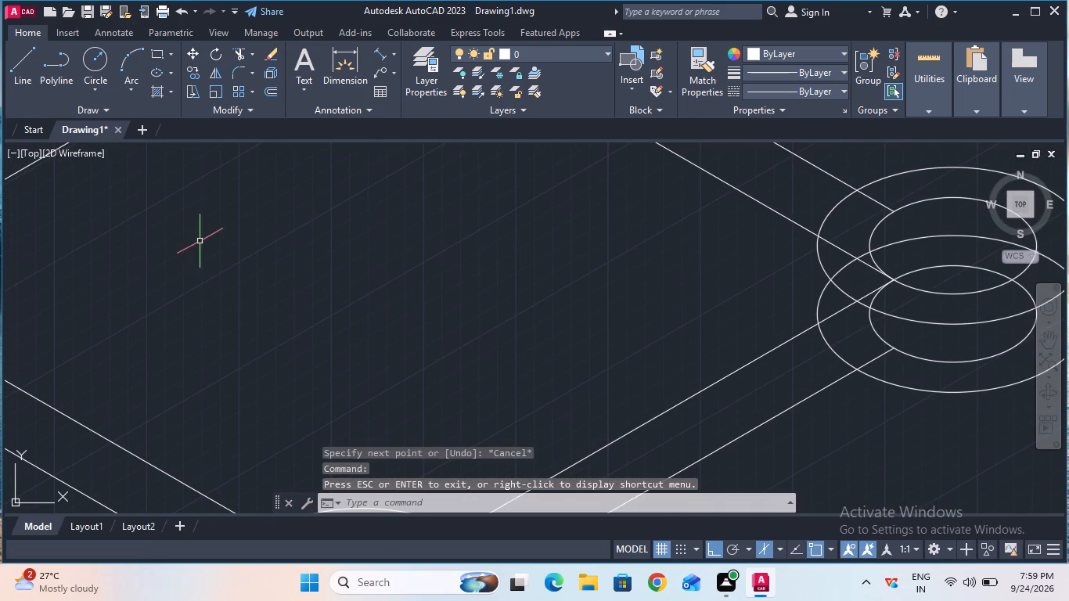
click(13, 73)
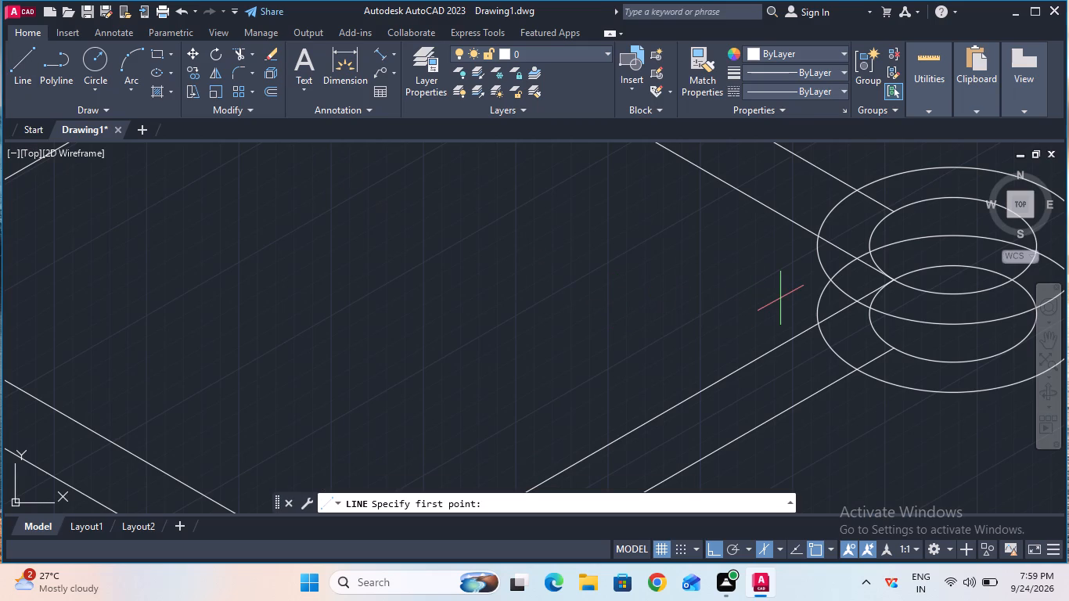
click(857, 300)
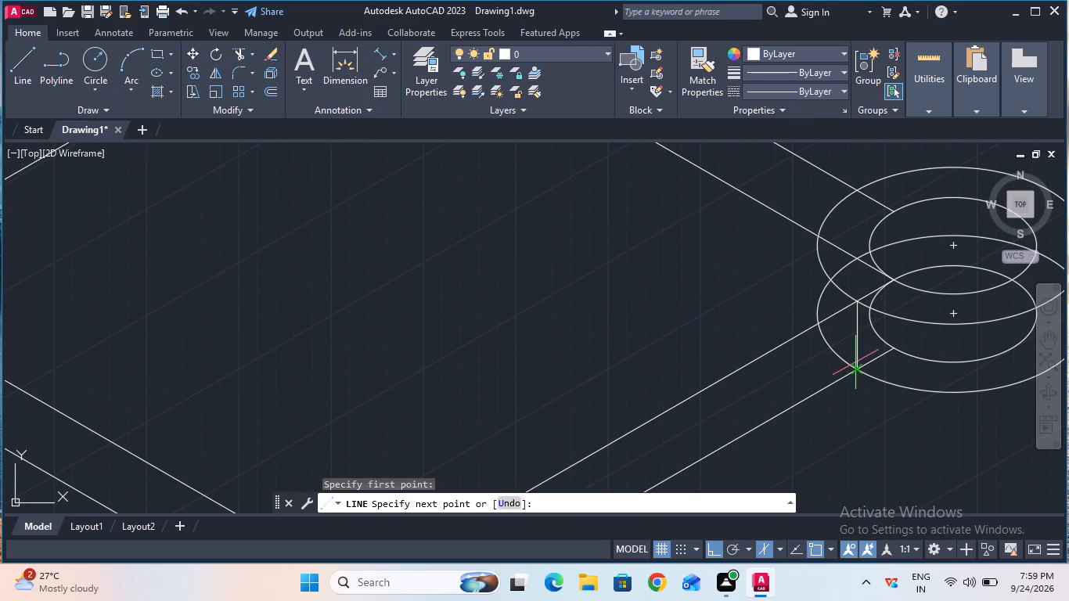
click(856, 368)
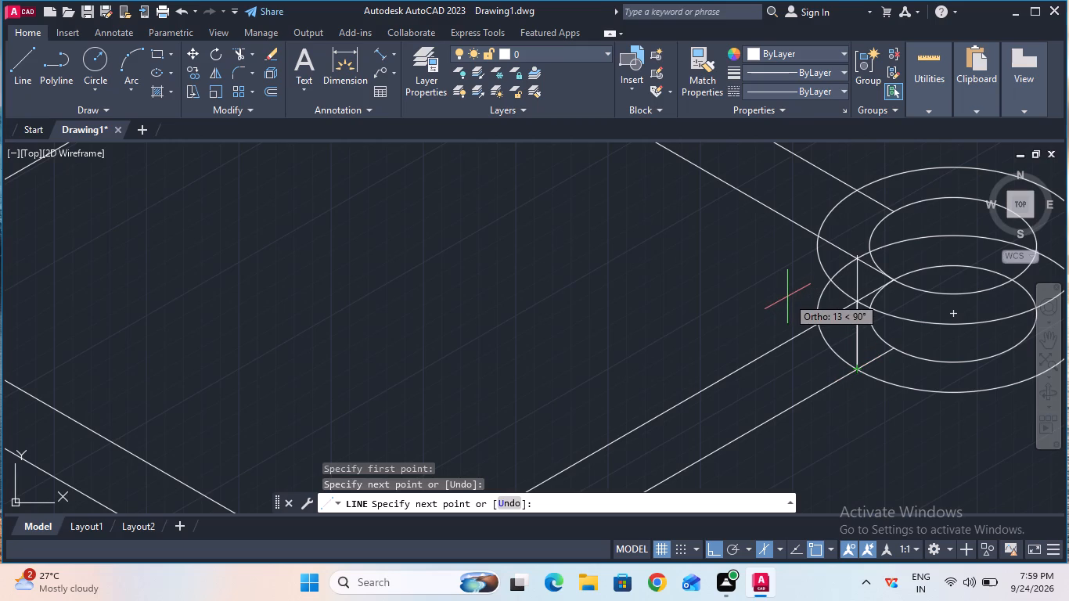
key(Escape)
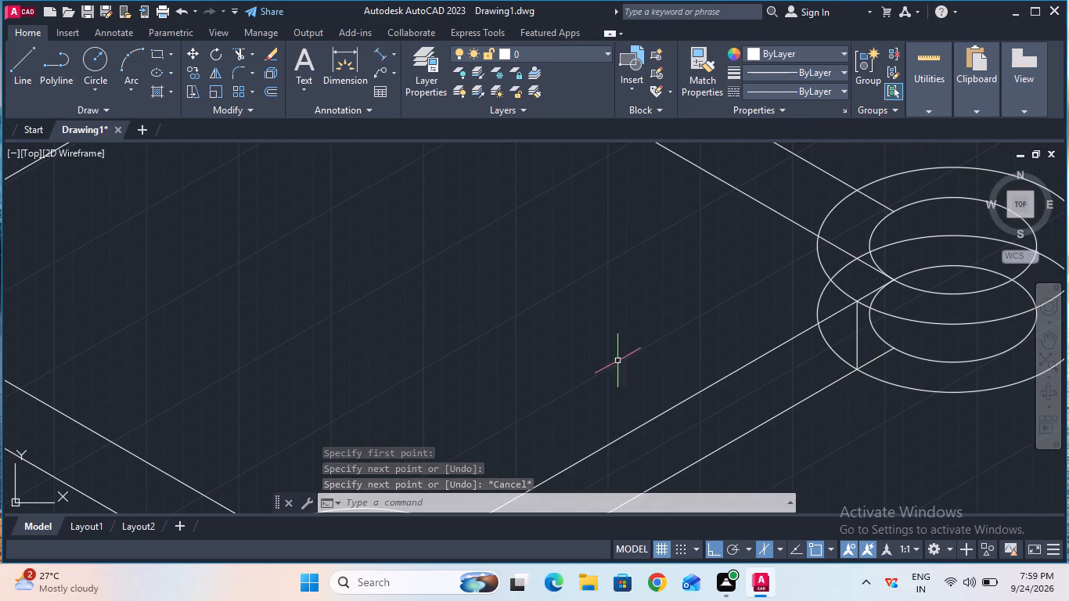
Draw a vertical line joining the leftmost quadrants of the upper and lower outer isocircles at the left corner.
ctrl+scroll(573, 336, down, 2)
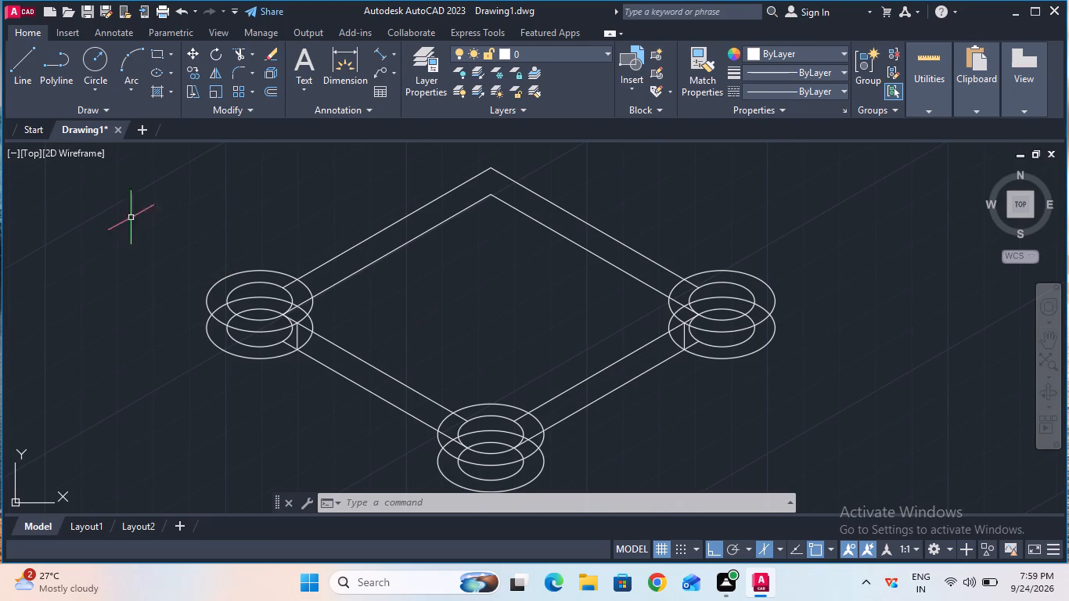
click(18, 92)
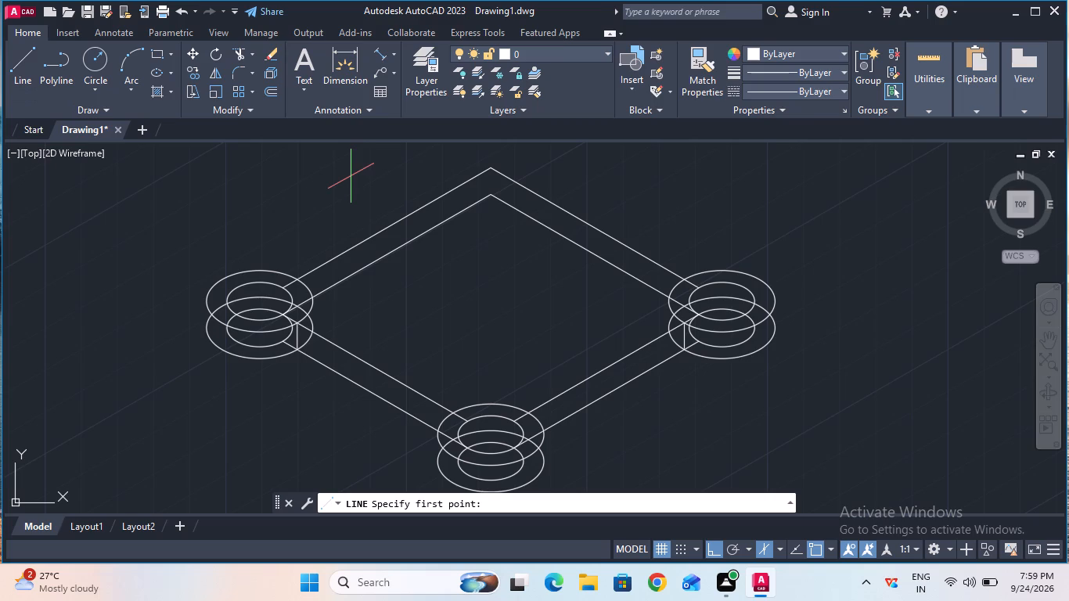
click(205, 297)
click(203, 329)
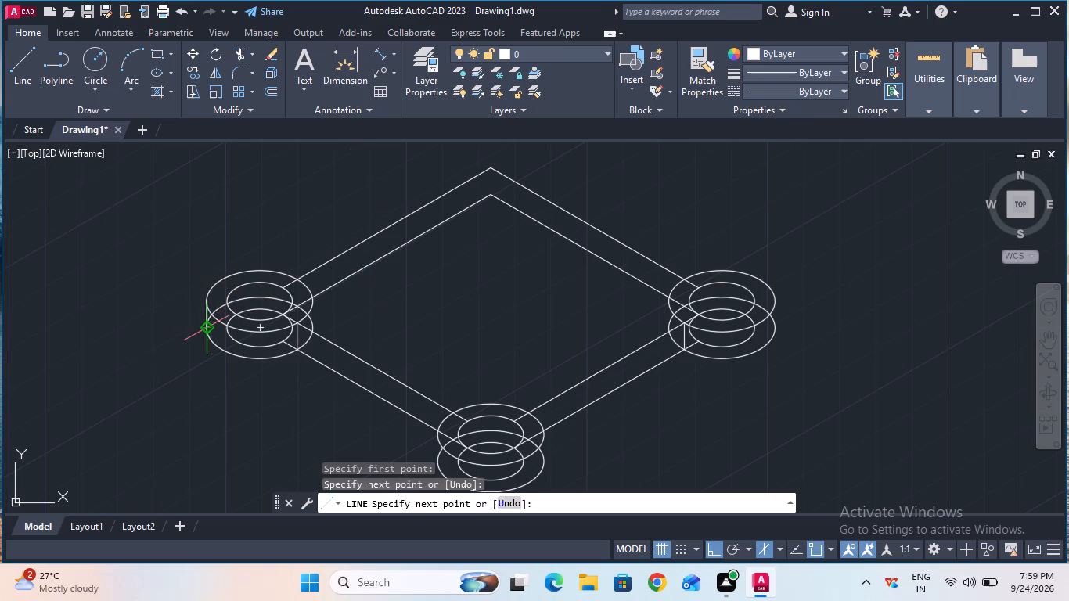
key(Escape)
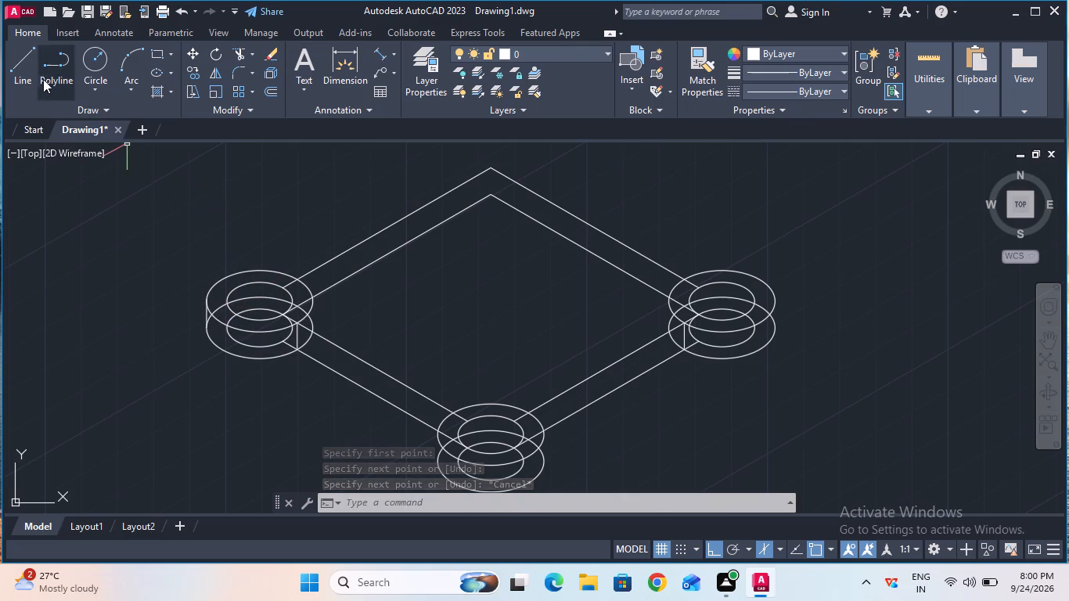
Draw a vertical line joining the rightmost quadrants of the upper and lower outer isocircles at the right corner.
click(26, 67)
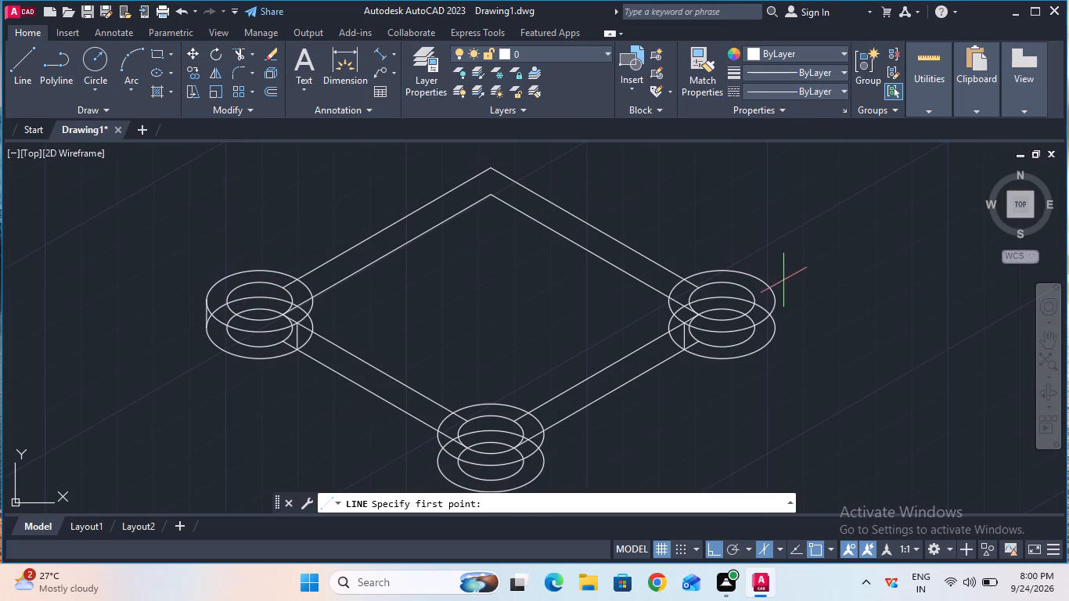
click(777, 298)
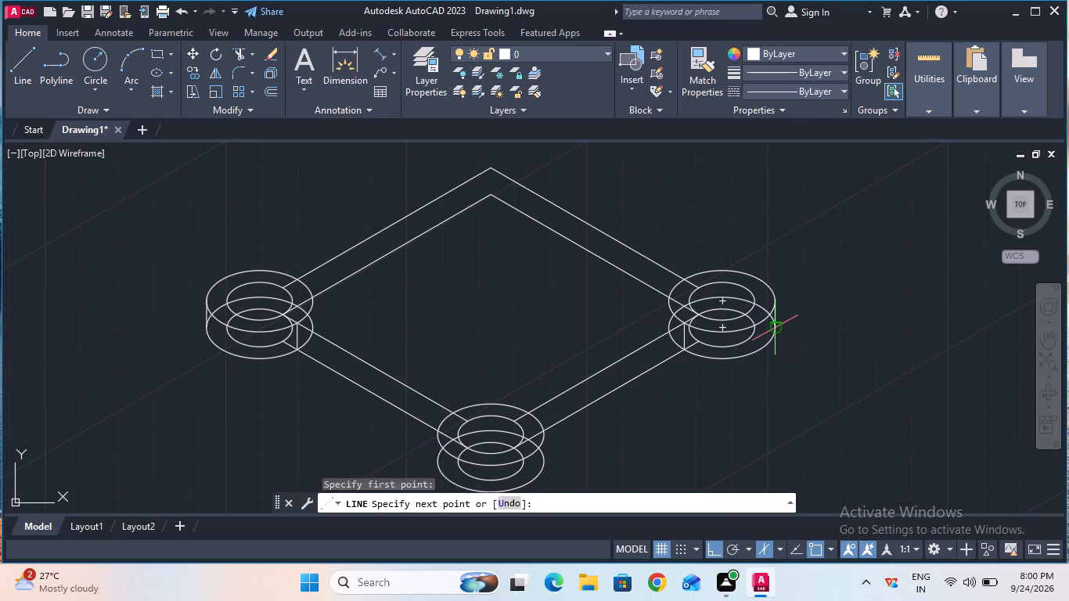
click(777, 329)
key(Escape)
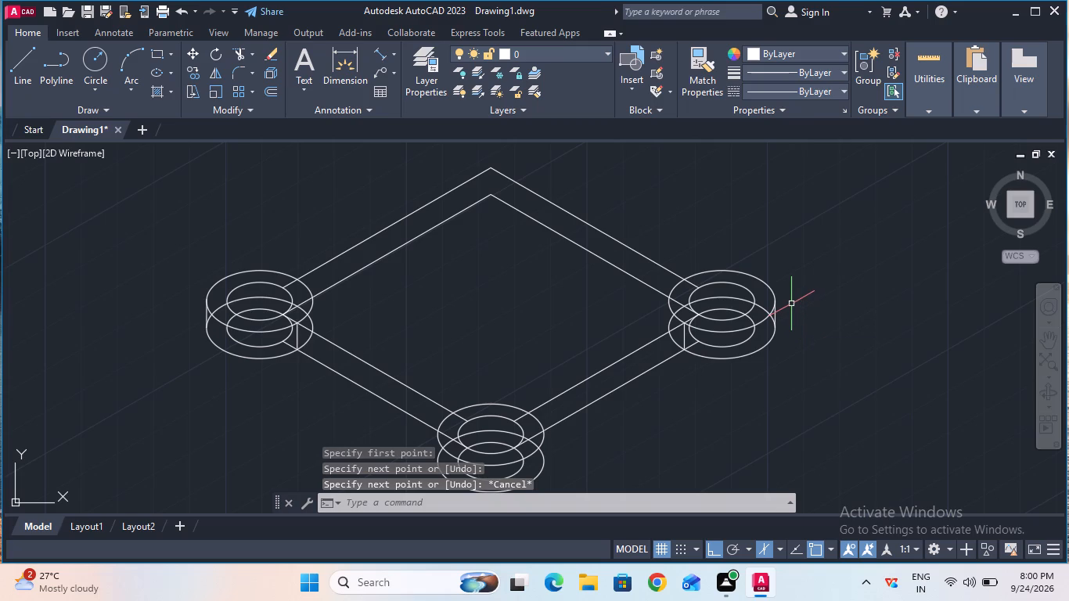
Draw a vertical line joining the leftmost quadrants of the upper and lower outer isocircles at the front corner.
click(1043, 340)
drag(891, 375, 896, 330)
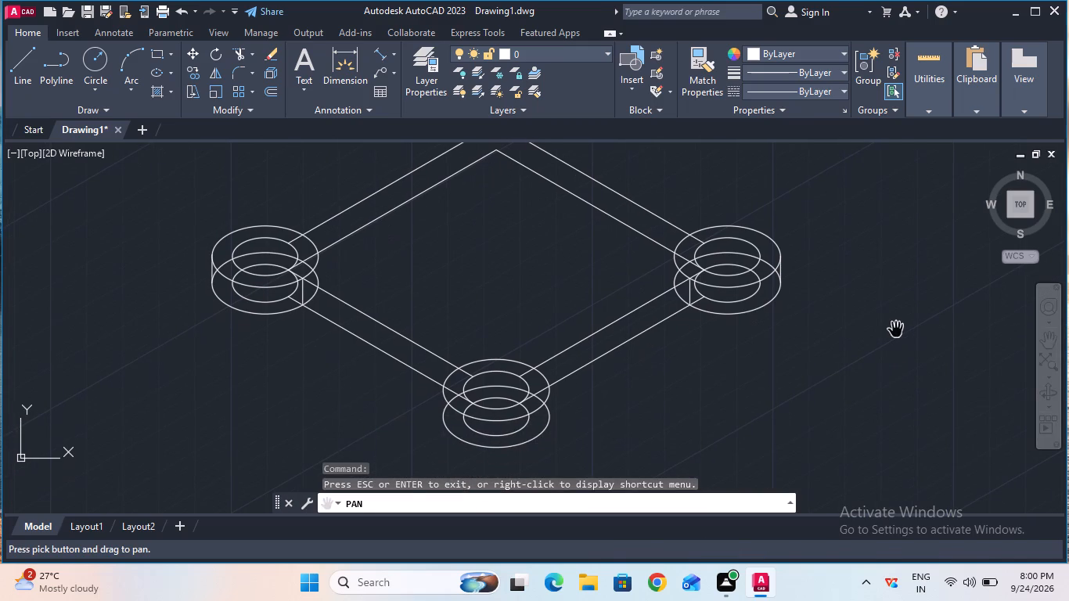
key(Escape)
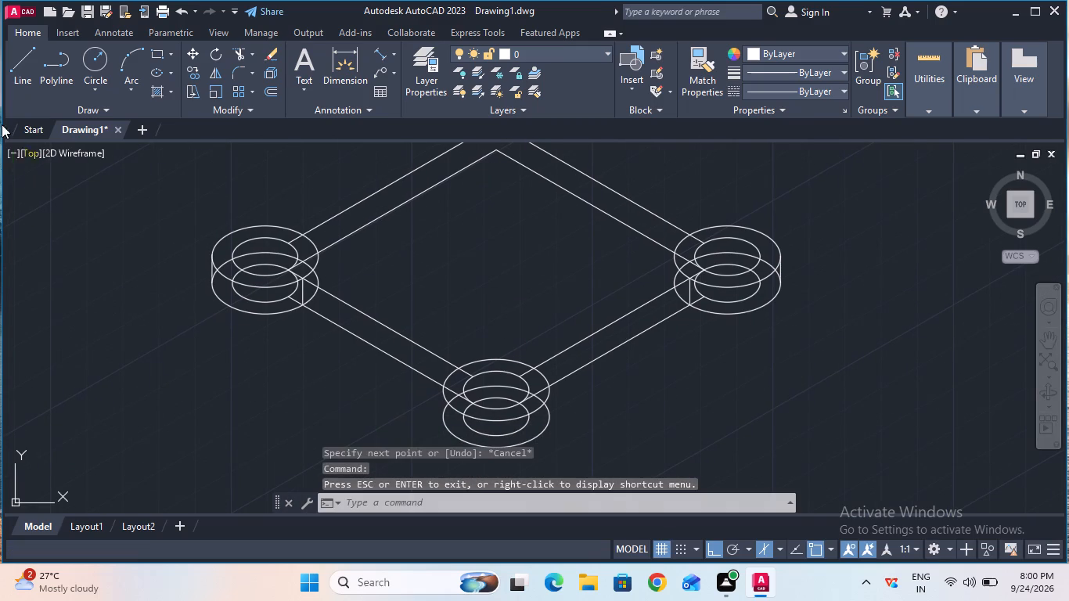
click(27, 66)
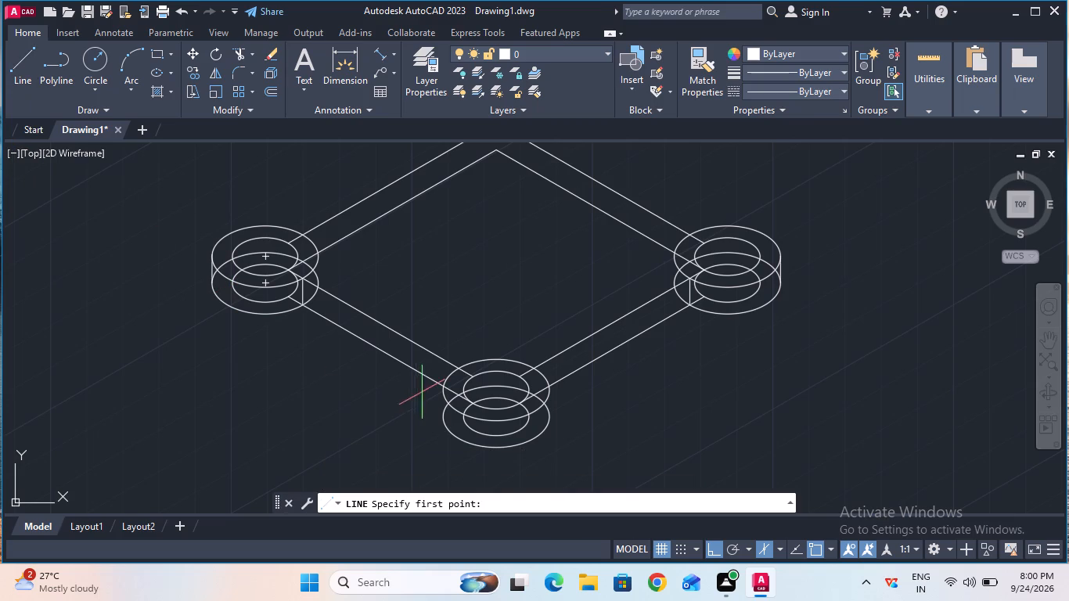
click(443, 394)
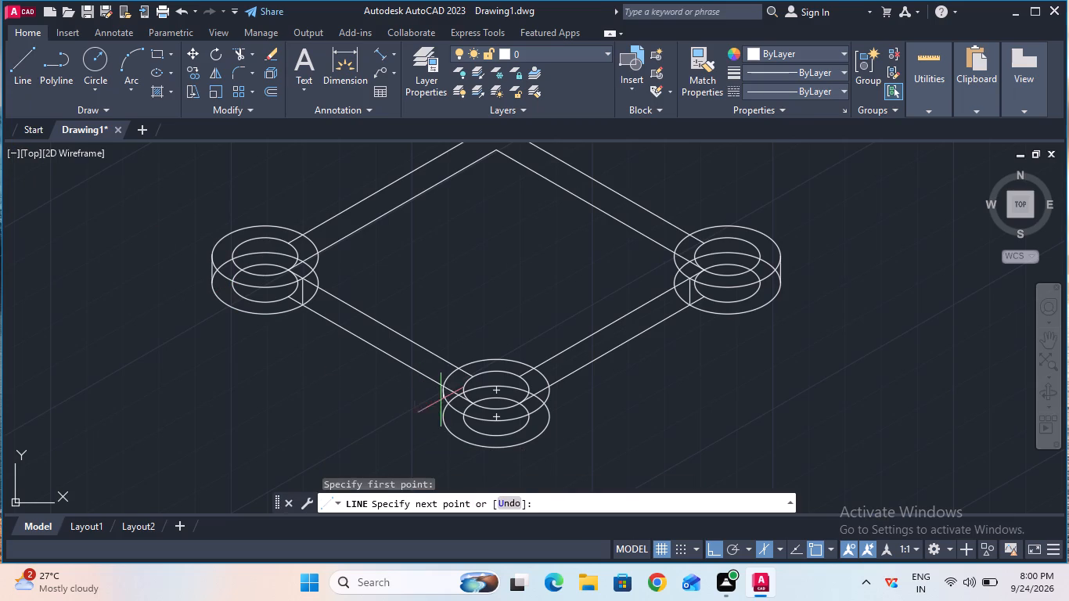
click(441, 419)
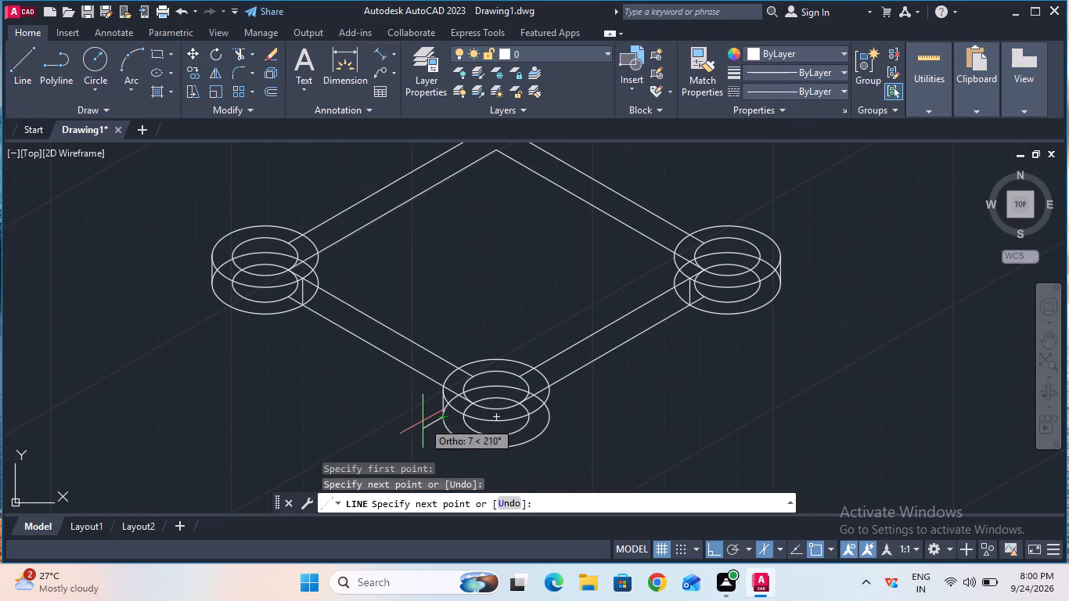
key(Escape)
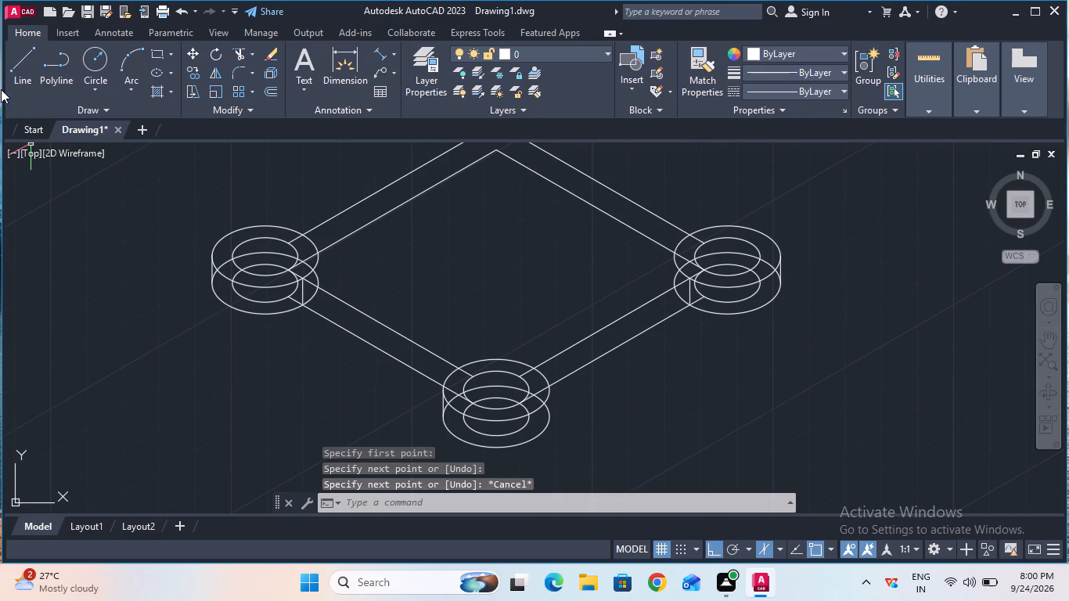
Draw a vertical line joining the rightmost quadrants of the upper and lower outer isocircles at the front corner.
click(14, 77)
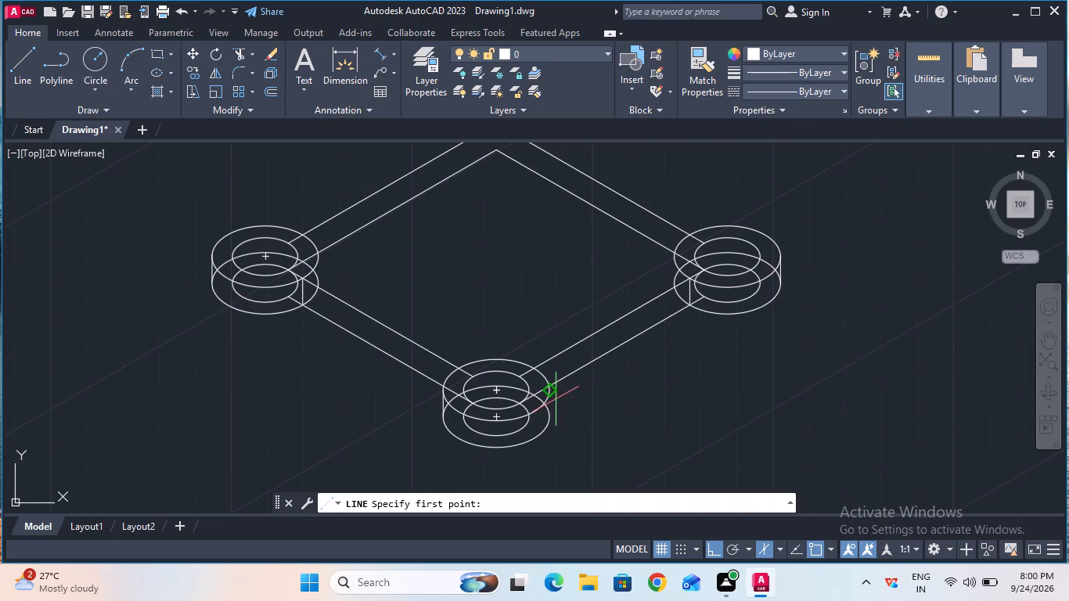
click(550, 390)
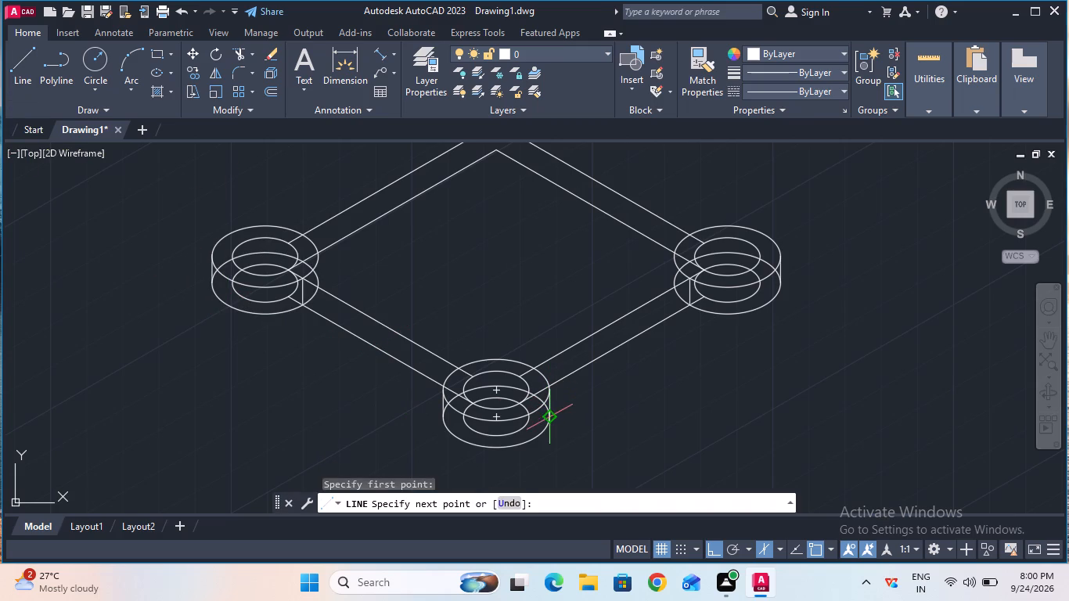
click(553, 413)
key(Escape)
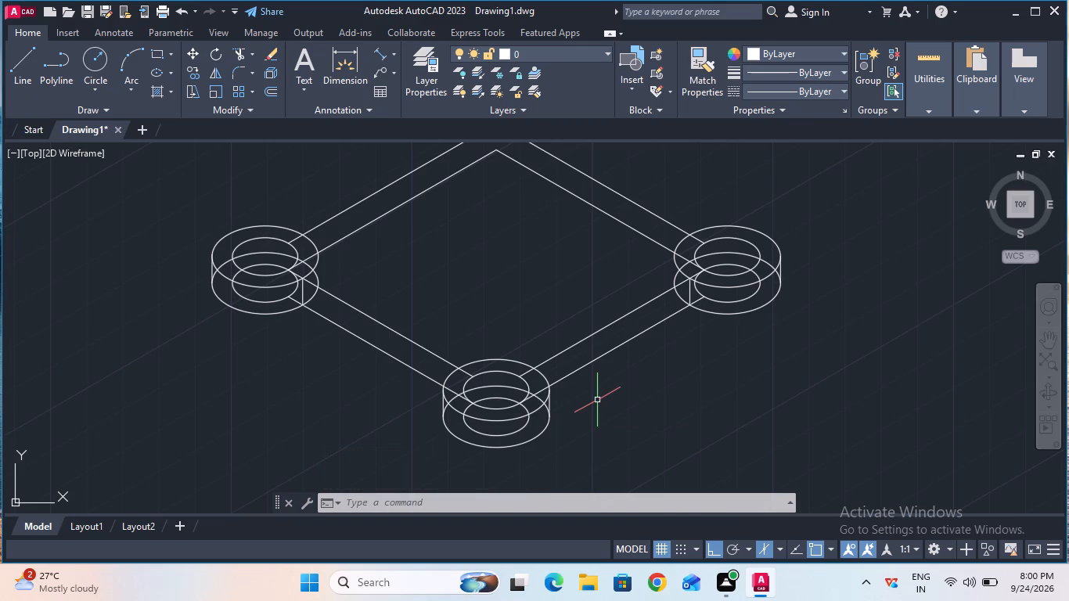
Trim the left corner's upper outer arc between the edges, the hidden lower back-left edge, hidden lower isocircle portions and edge stubs inside the ring.
click(240, 56)
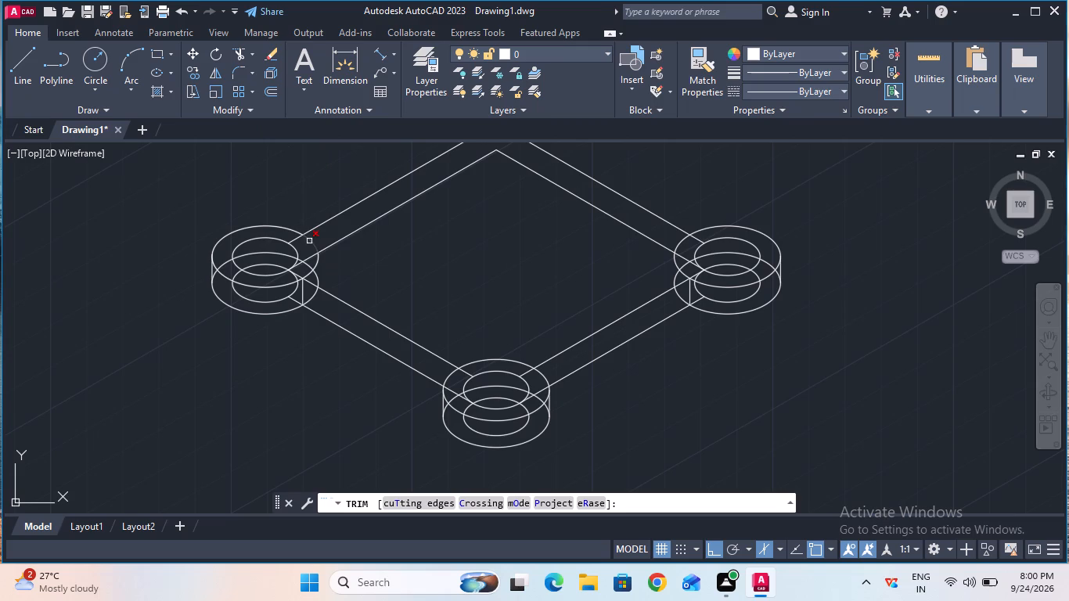
click(316, 265)
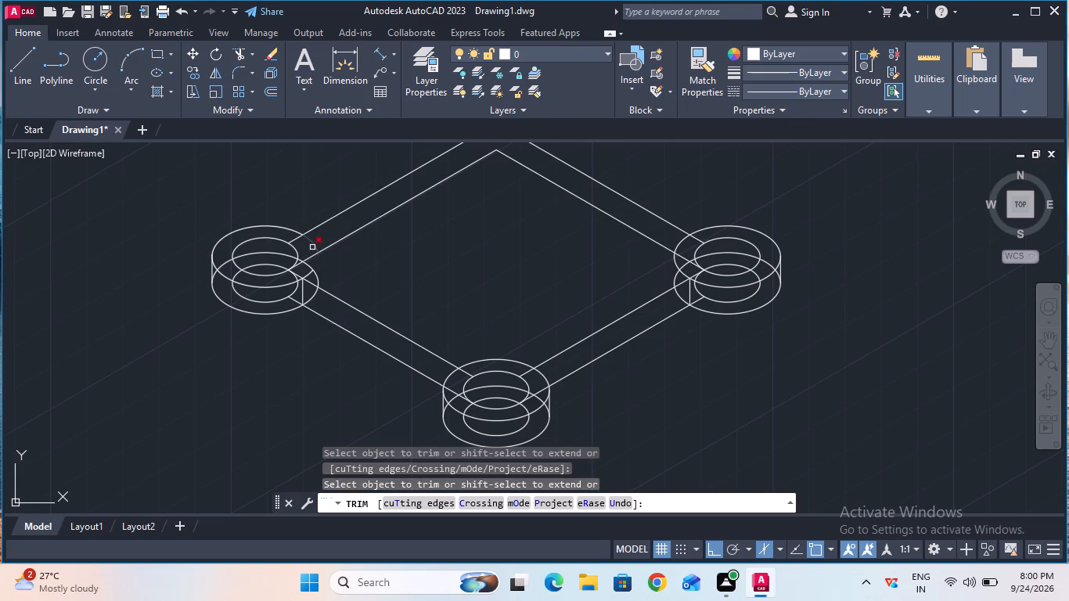
click(312, 243)
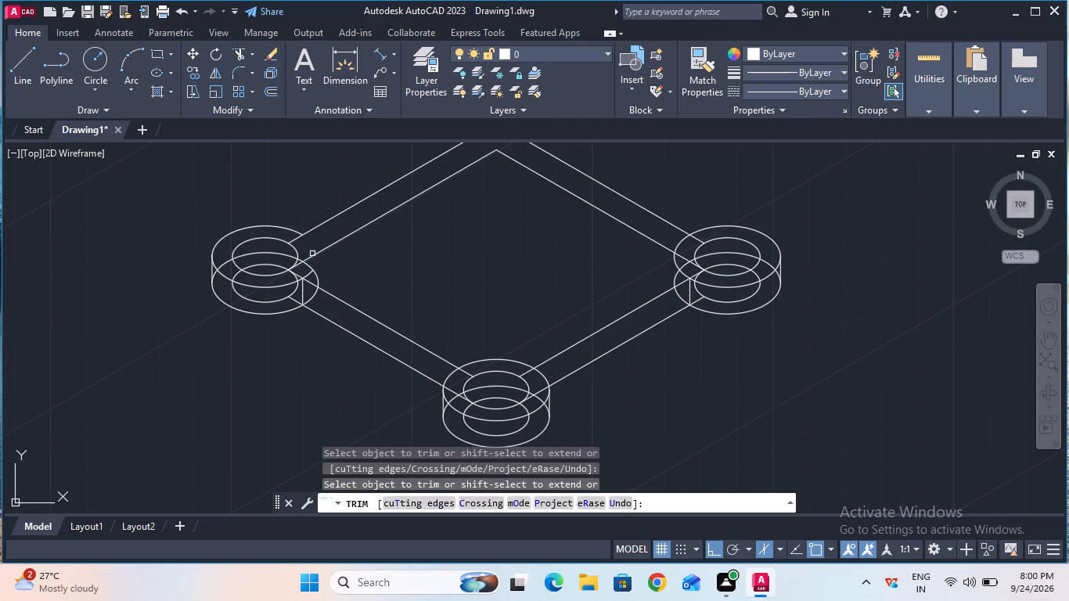
click(312, 254)
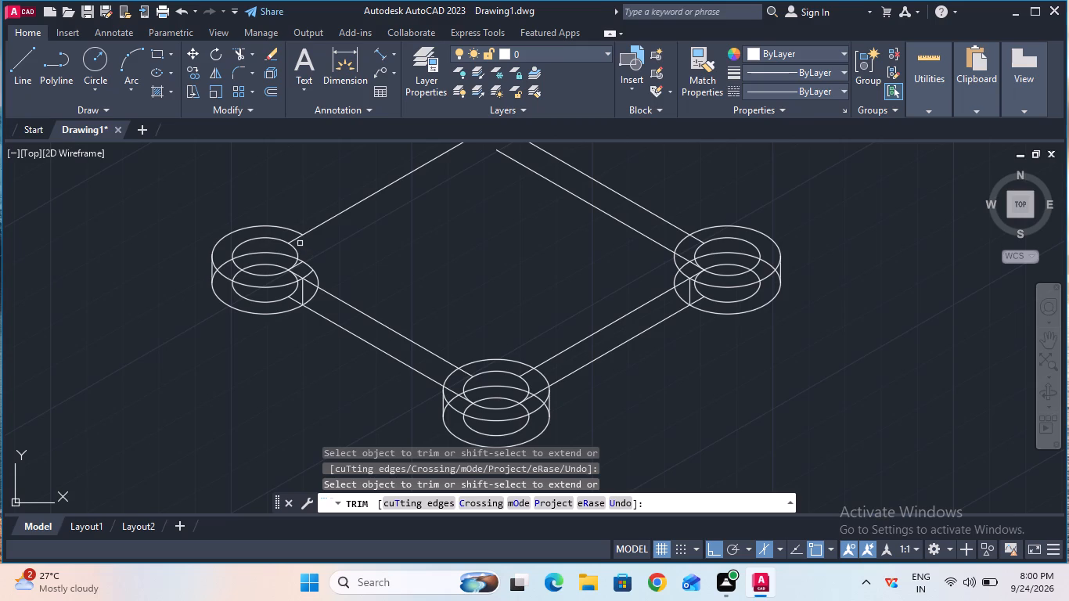
click(296, 242)
click(278, 254)
click(229, 261)
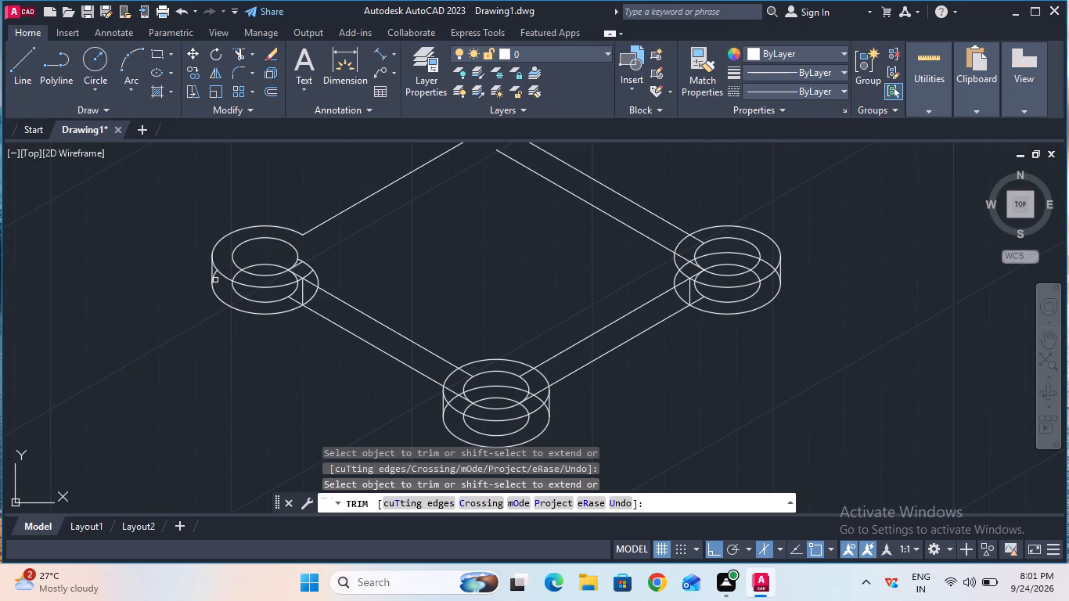
click(215, 278)
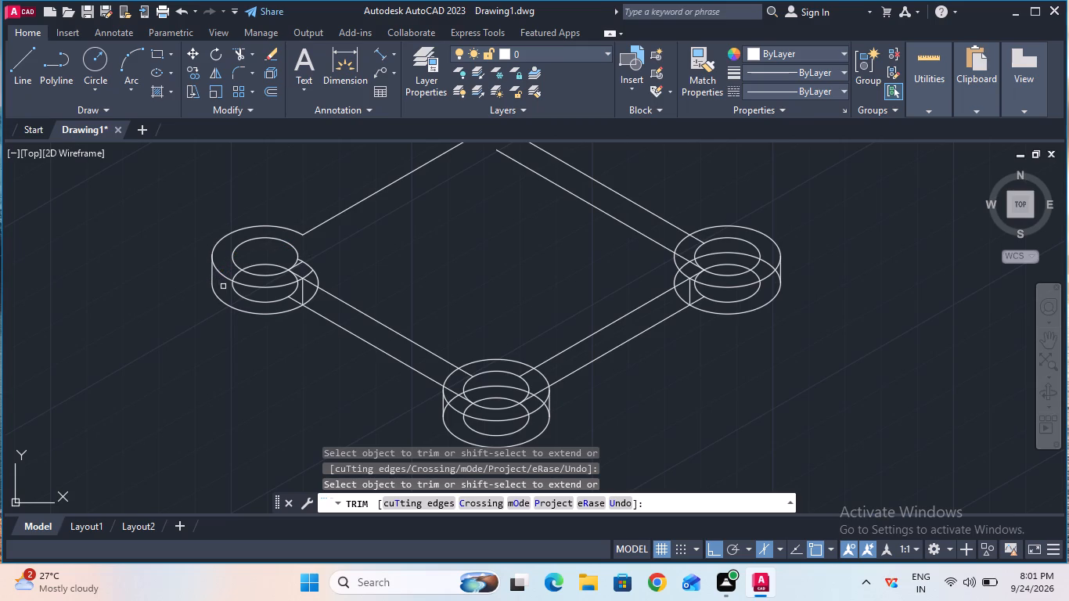
click(236, 292)
click(286, 299)
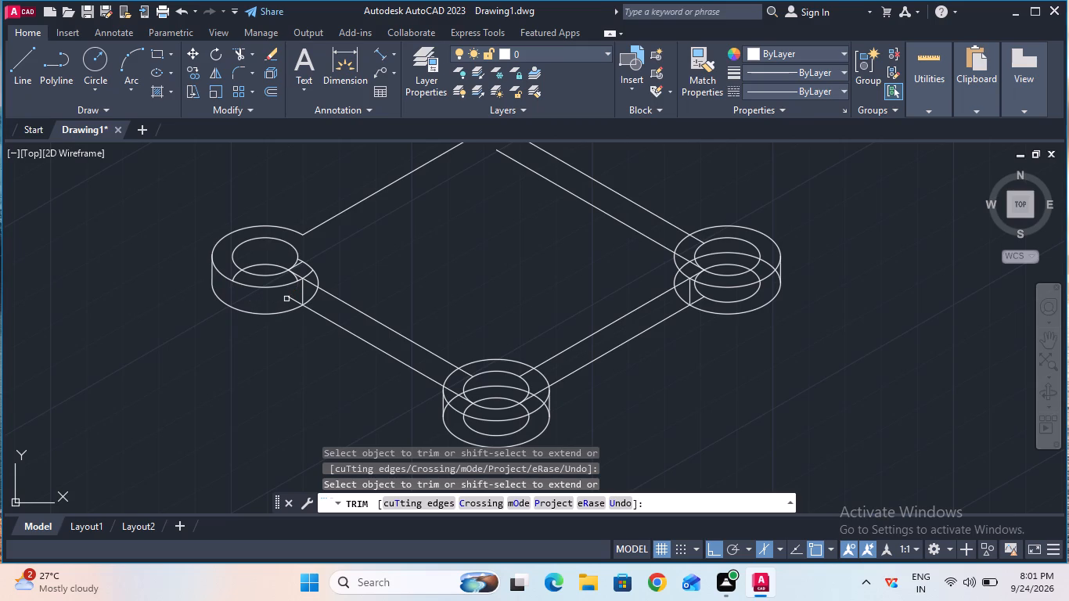
click(290, 299)
Trim the left corner's leftover arcs and edge stubs beyond the vertical edge, keeping only the lower inner arc visible through the hole.
ctrl+scroll(288, 267, up, 2)
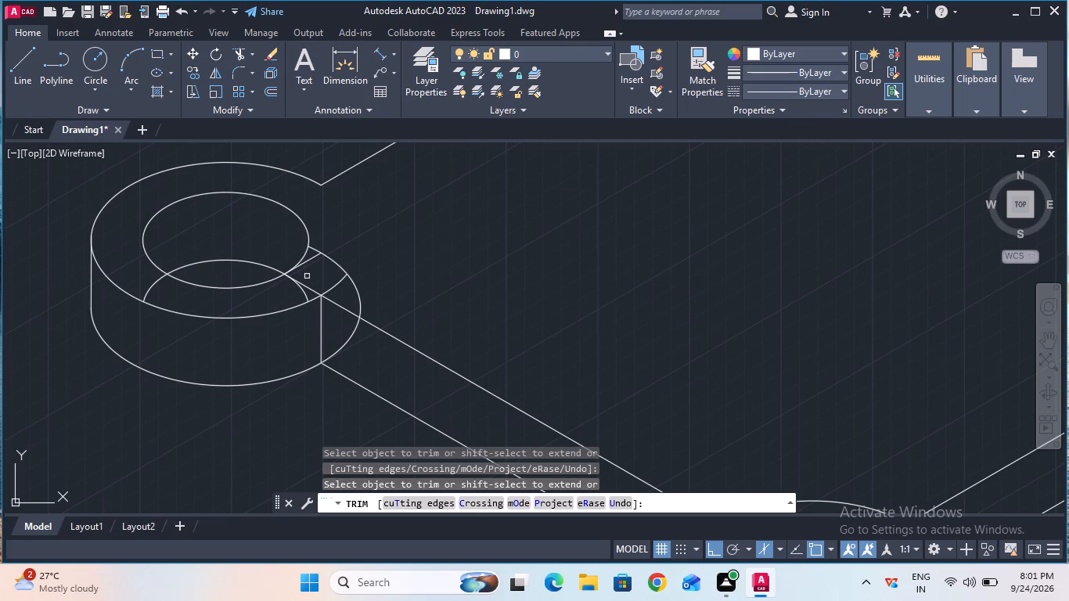
click(359, 293)
click(350, 342)
click(334, 259)
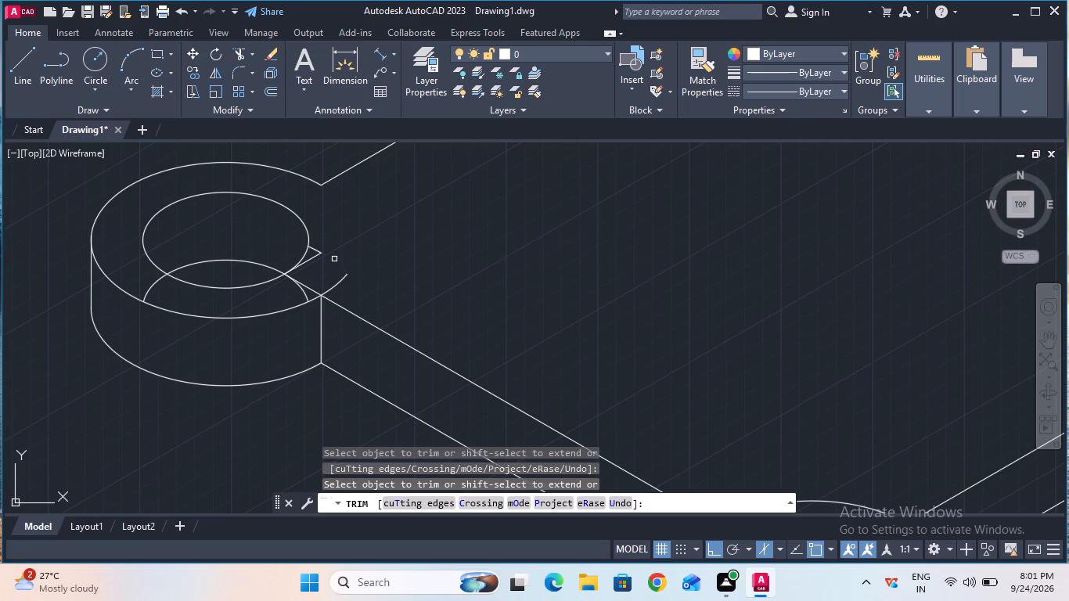
click(319, 250)
click(316, 257)
click(340, 283)
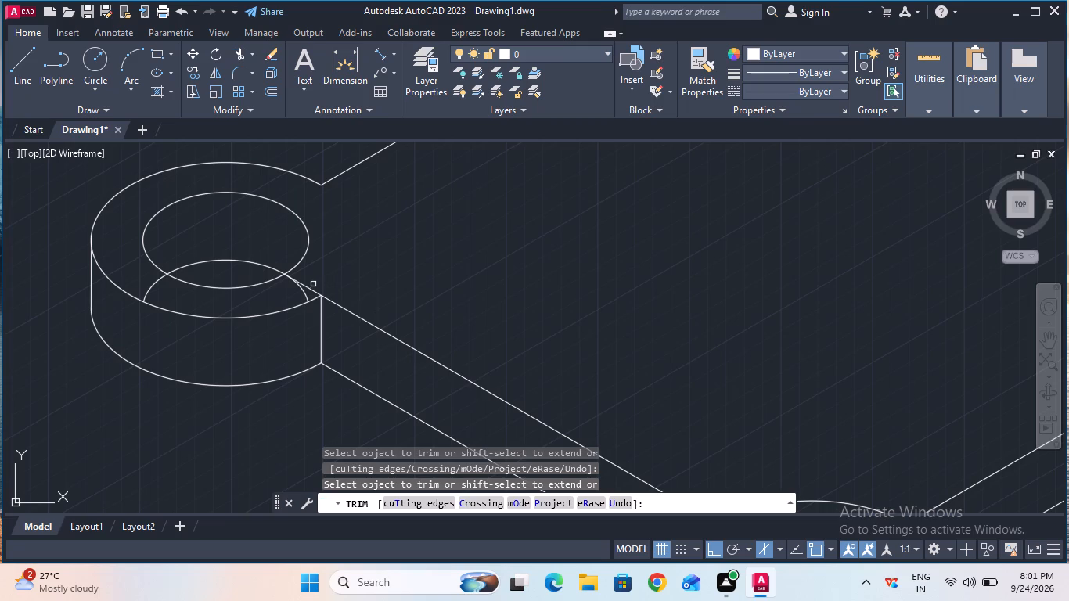
click(308, 286)
click(301, 286)
click(149, 293)
ctrl+scroll(149, 293, down, 2)
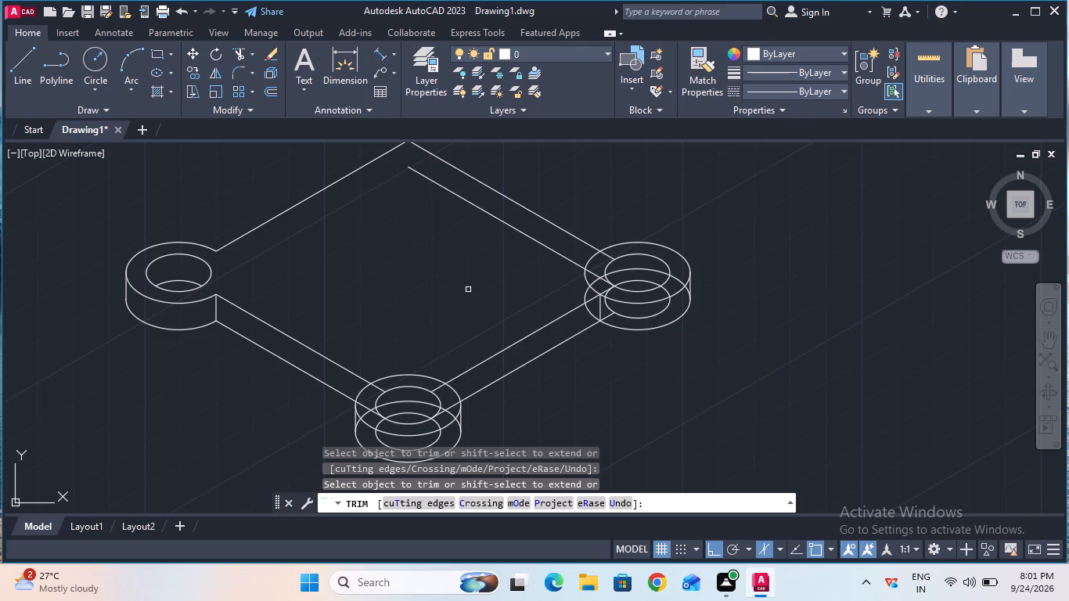
key(Escape)
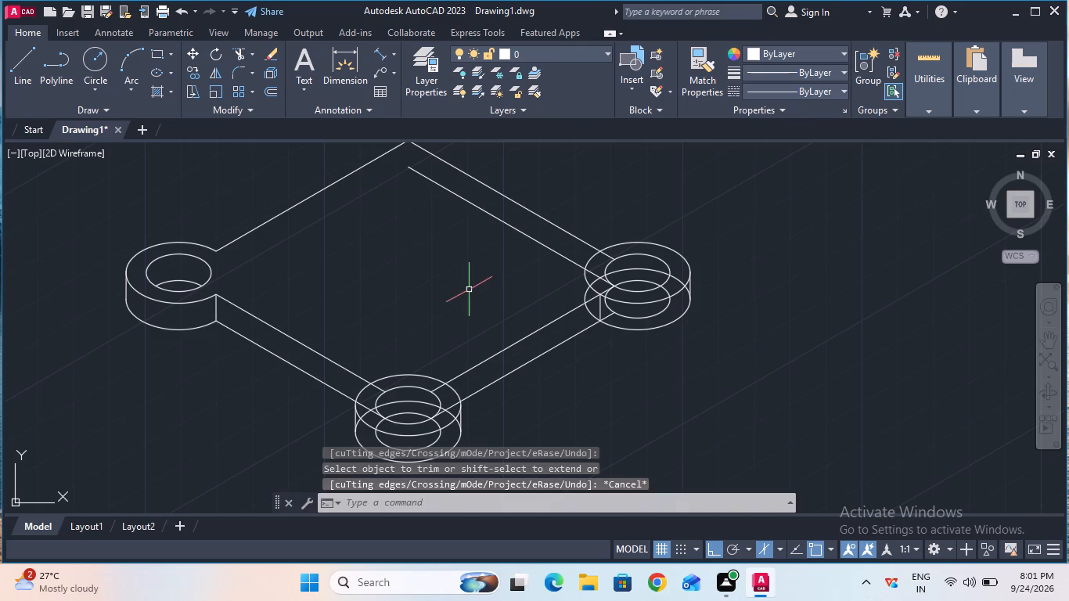
Trim the right corner's upper outer arc between the base edges and the leftmost part of its lower outer arc.
click(1049, 340)
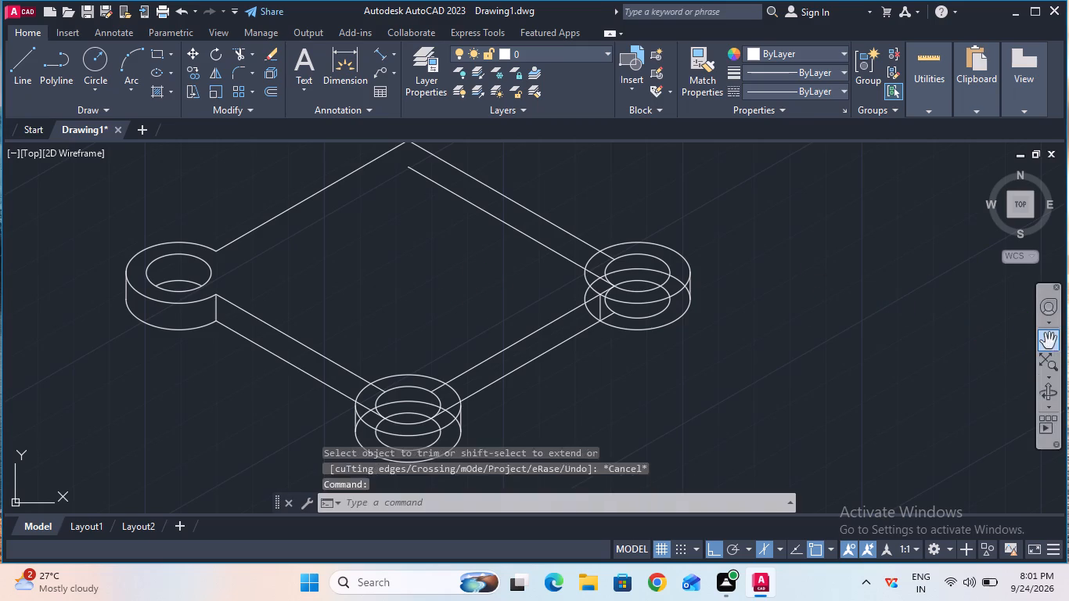
drag(633, 350, 660, 408)
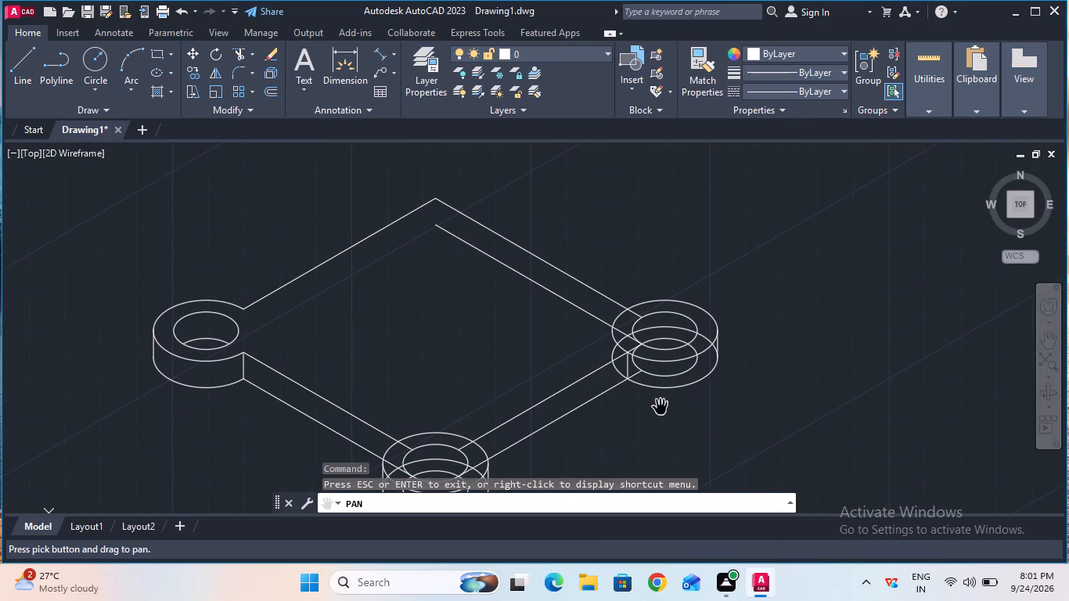
ctrl+scroll(661, 406, up, 2)
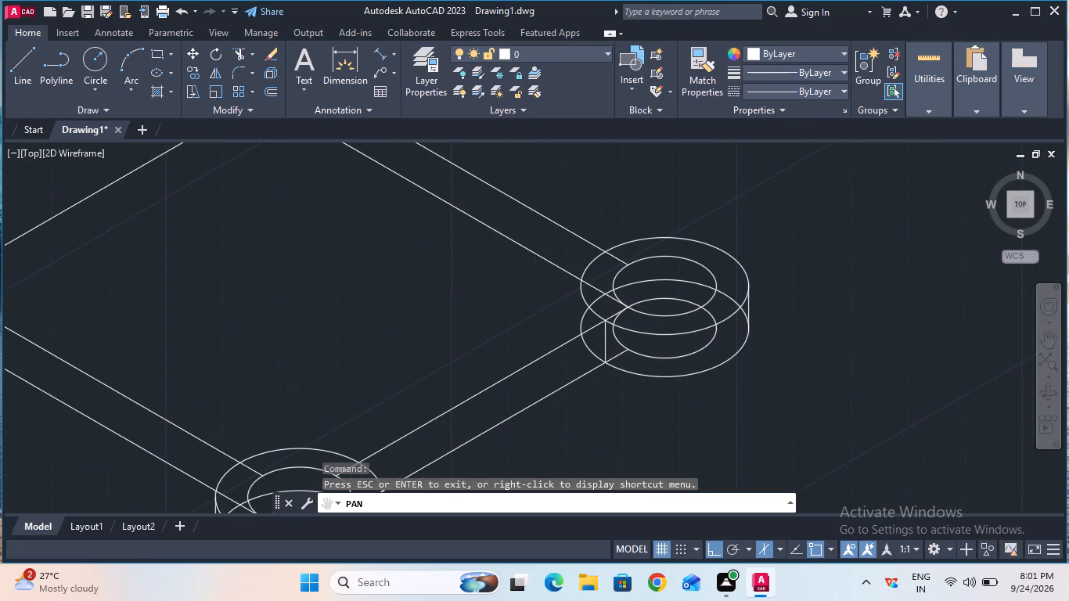
key(Escape)
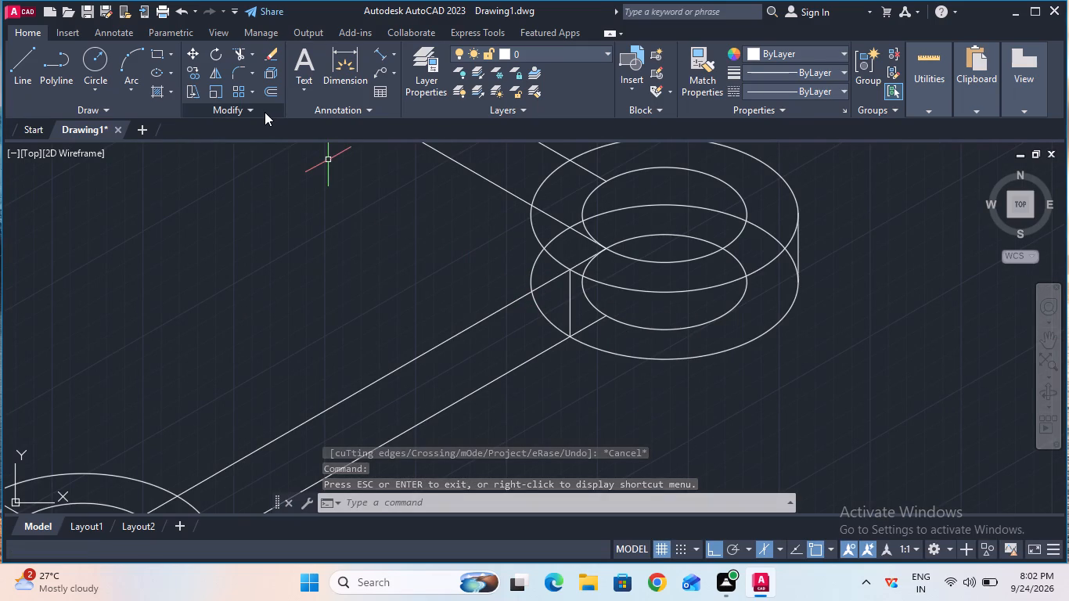
click(236, 52)
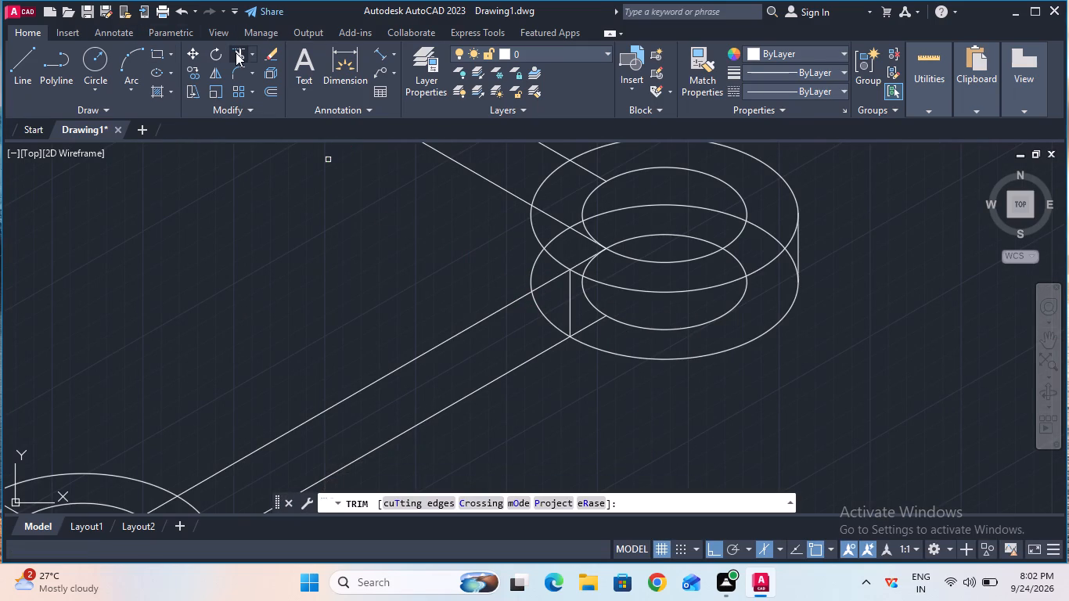
click(534, 273)
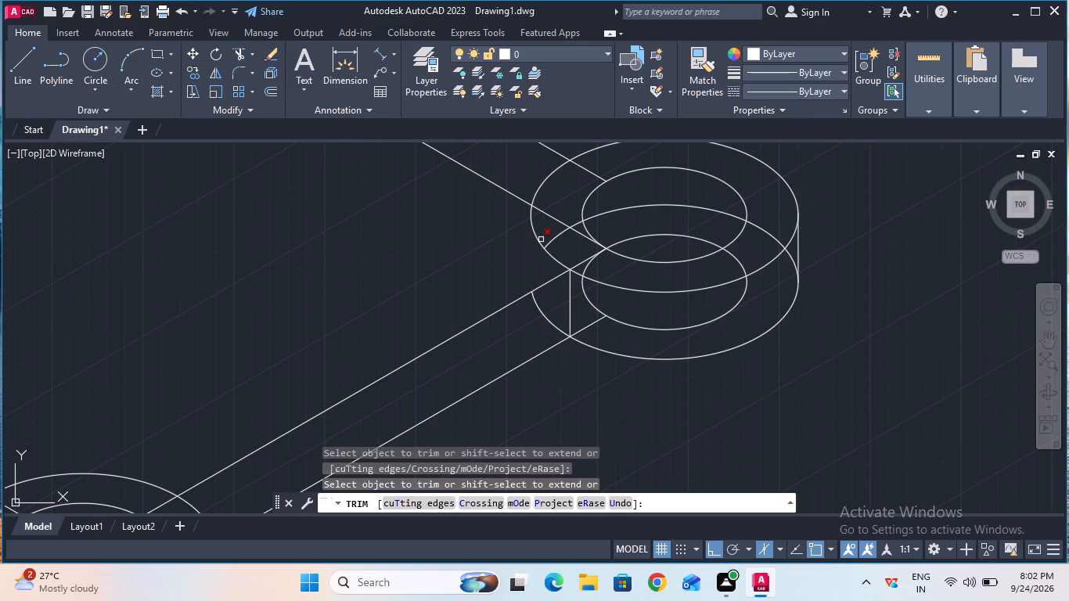
click(541, 239)
click(542, 185)
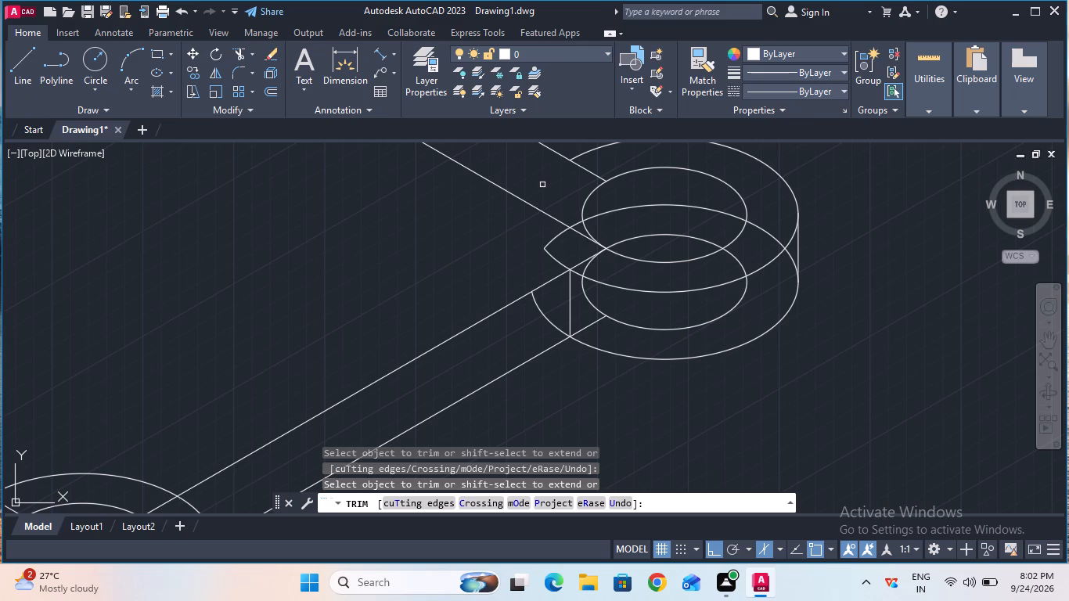
Trim the hidden portions of the right corner's lower outer isocircle and the outer arc leftovers beyond the vertical edge.
ctrl+scroll(540, 193, down, 3)
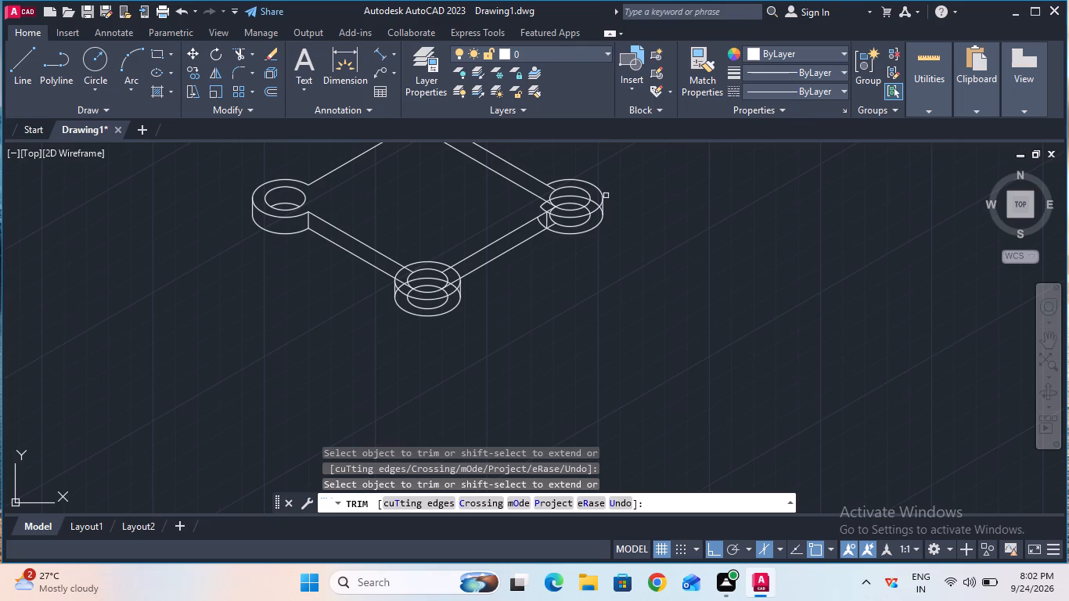
ctrl+scroll(599, 200, up, 2)
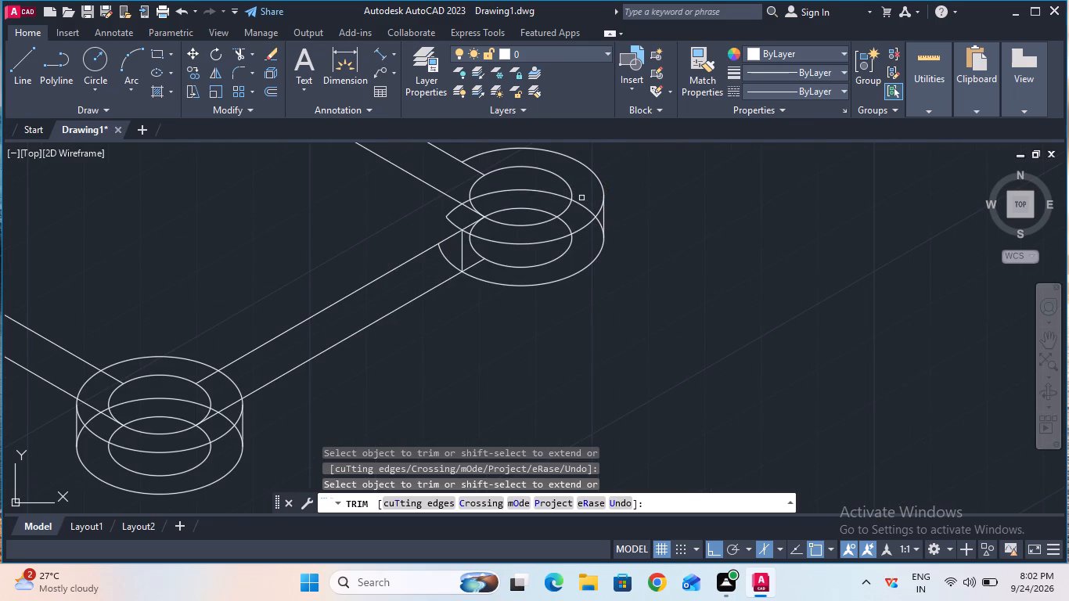
click(581, 203)
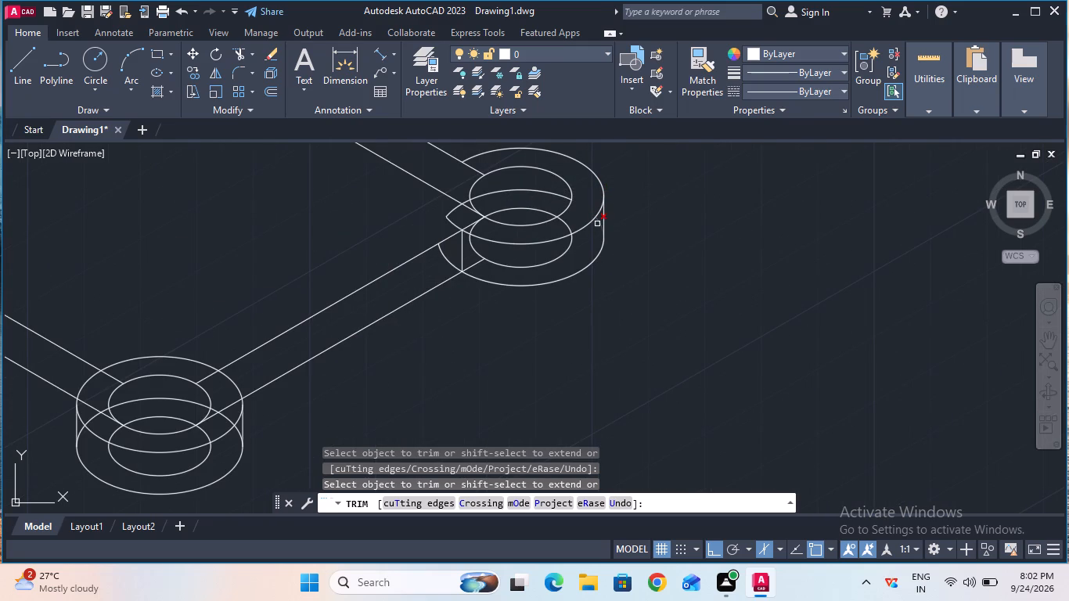
click(597, 224)
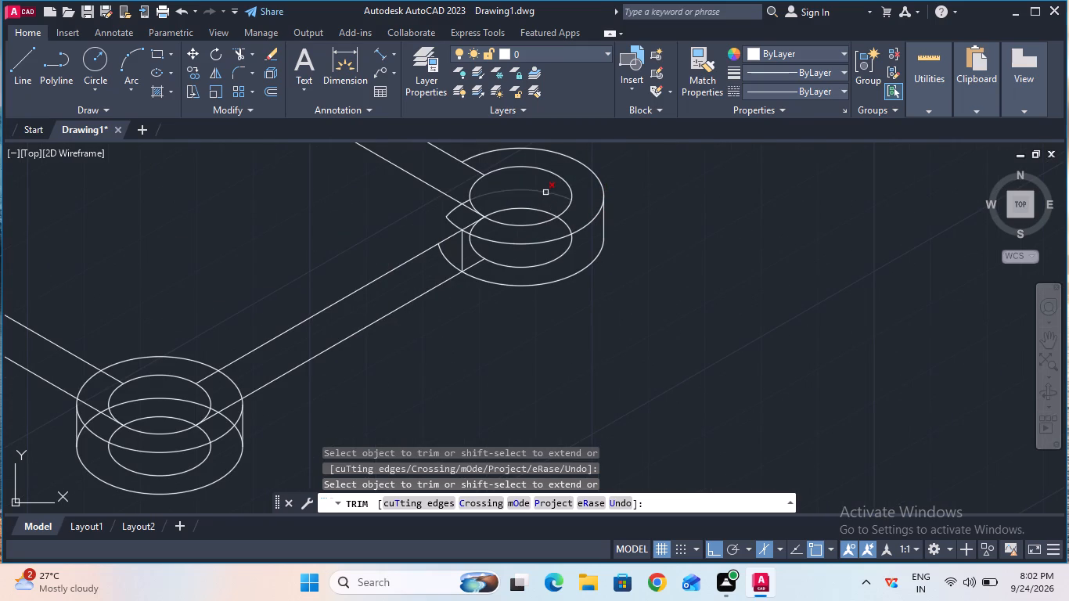
click(545, 191)
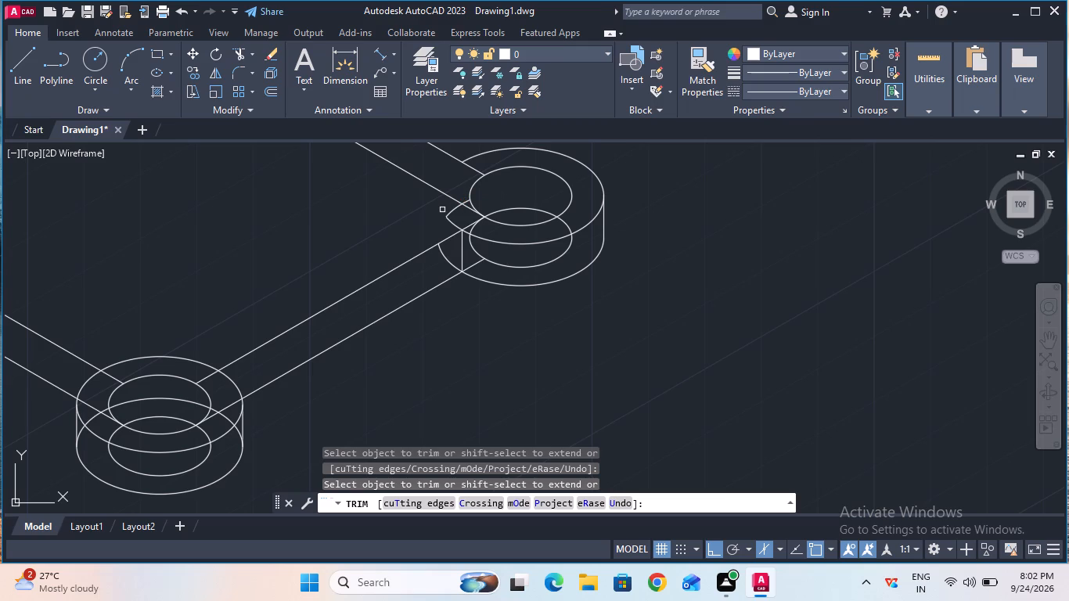
click(449, 210)
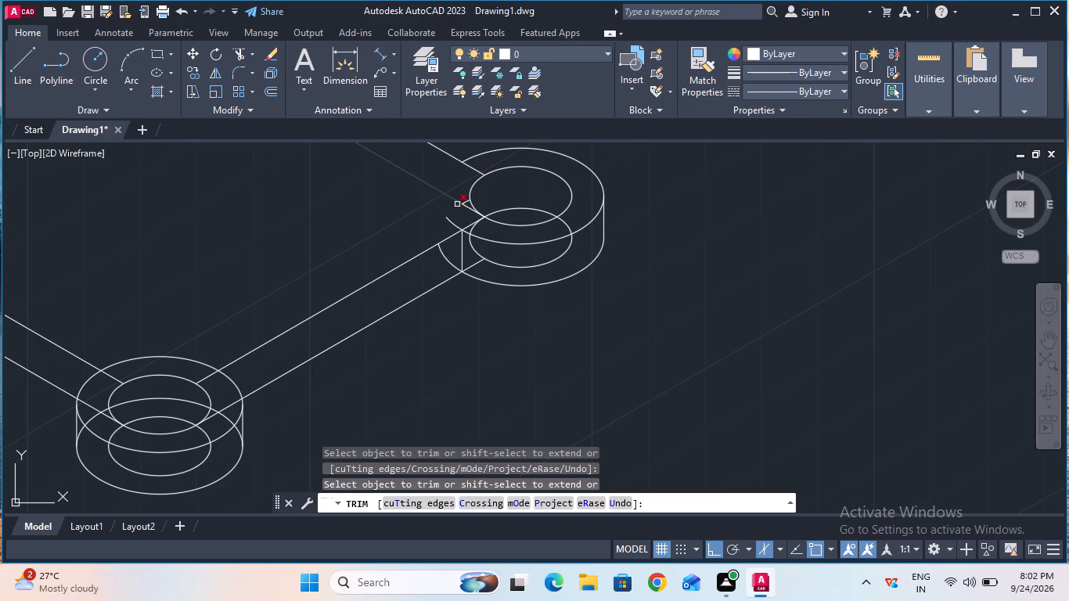
click(463, 201)
click(452, 221)
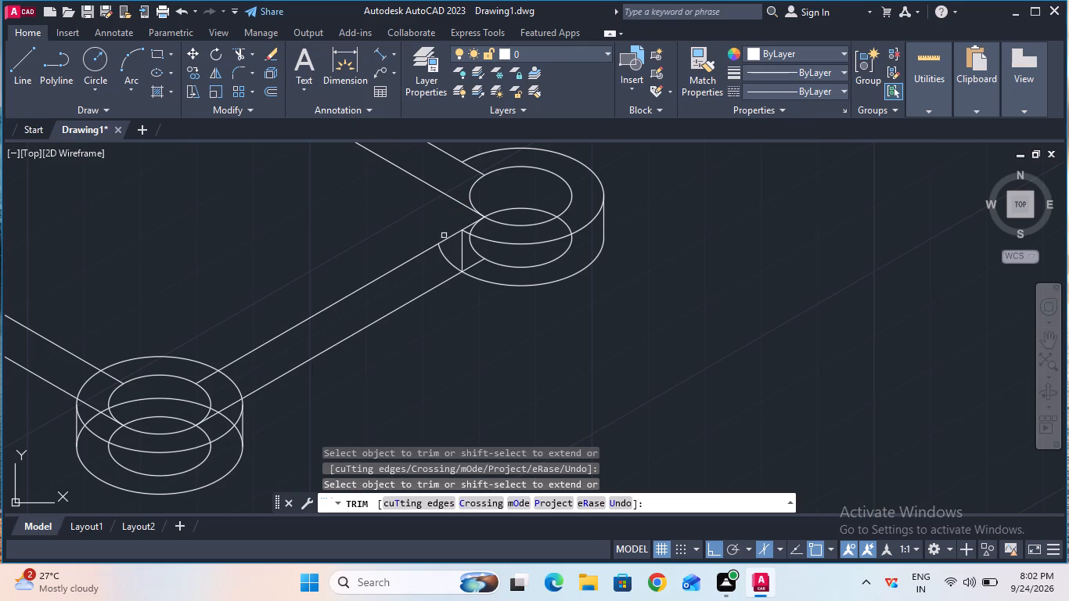
click(447, 261)
Trim the right corner's lower inner isocircle to the arc visible through the hole, and remove the edge stubs inside the ring.
click(481, 254)
click(509, 264)
click(474, 229)
click(565, 225)
click(478, 262)
click(474, 166)
click(467, 225)
Remove the hidden lower back-right edge of the base.
ctrl+scroll(467, 225, down, 2)
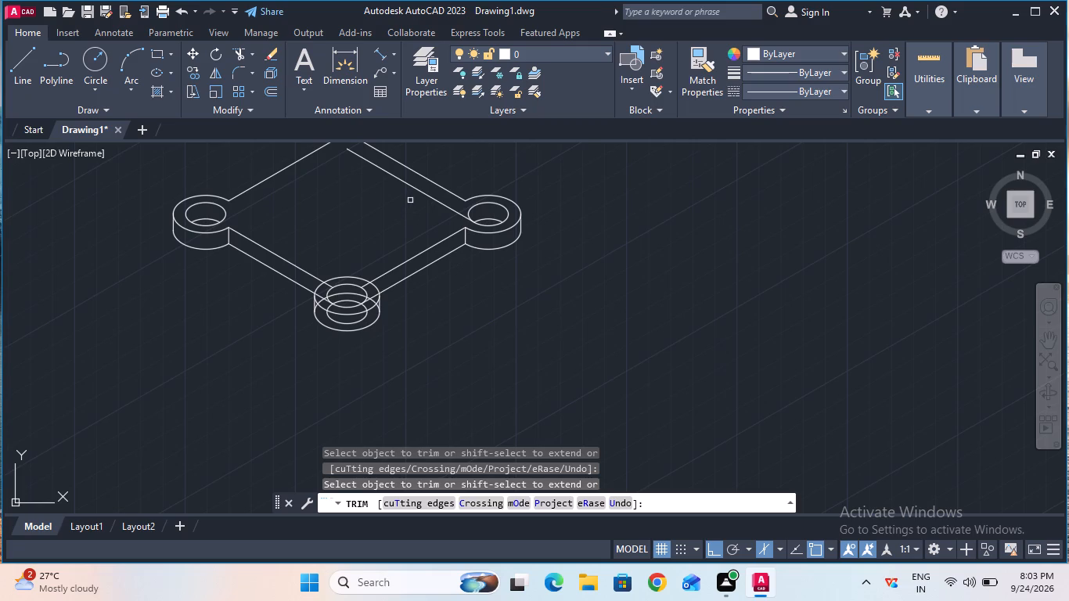
click(421, 193)
Trim the base edge stubs inside the front corner's ring, along with the hidden back and right portions of its lower outer isocircle.
ctrl+scroll(361, 241, up, 2)
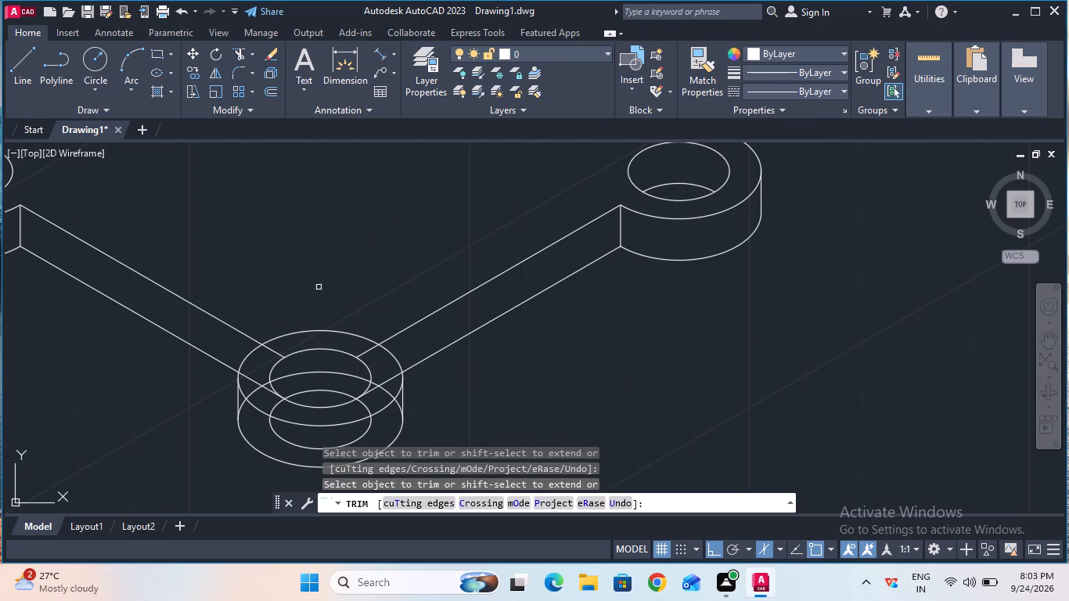
click(279, 352)
click(322, 371)
click(249, 380)
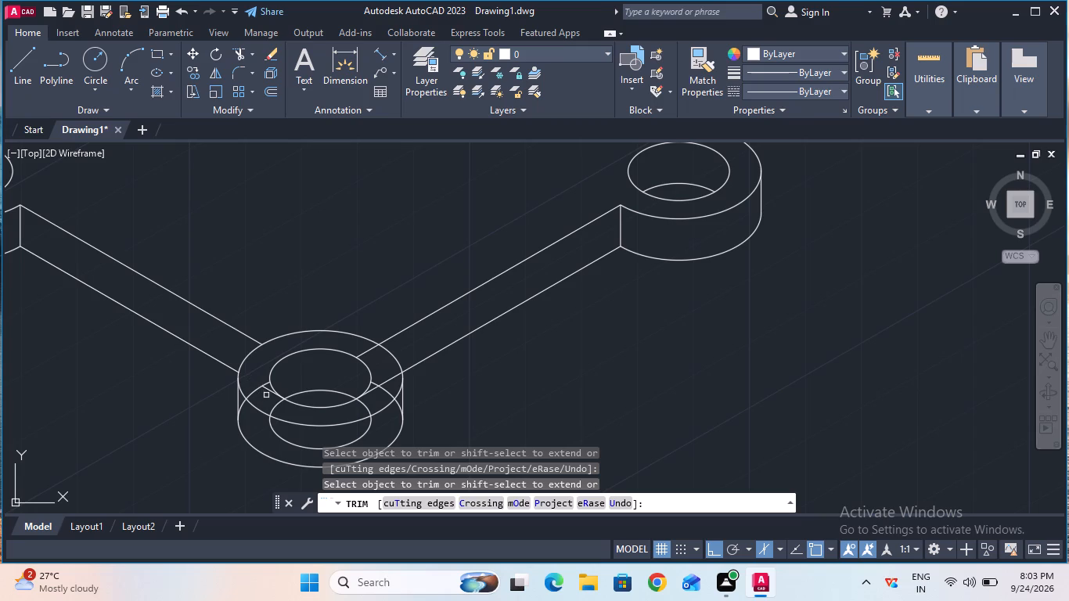
click(269, 391)
click(368, 348)
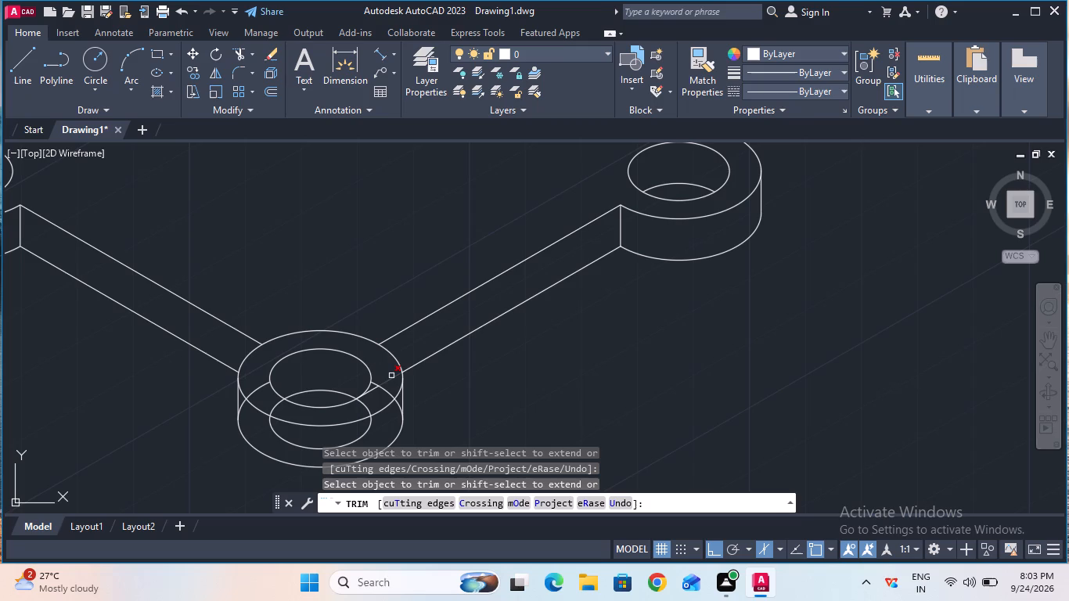
click(391, 376)
click(385, 389)
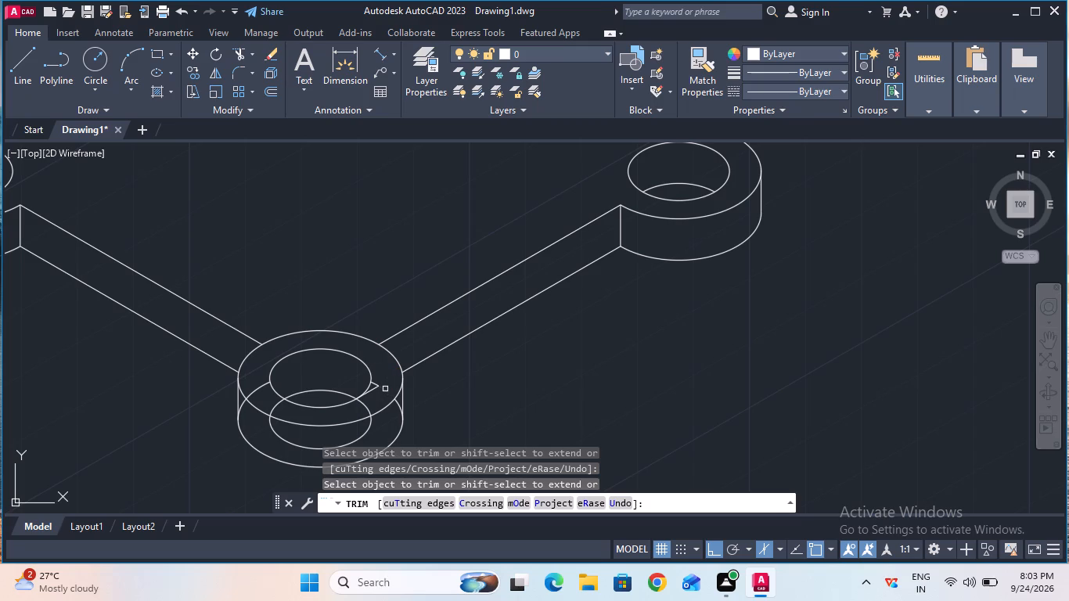
click(379, 390)
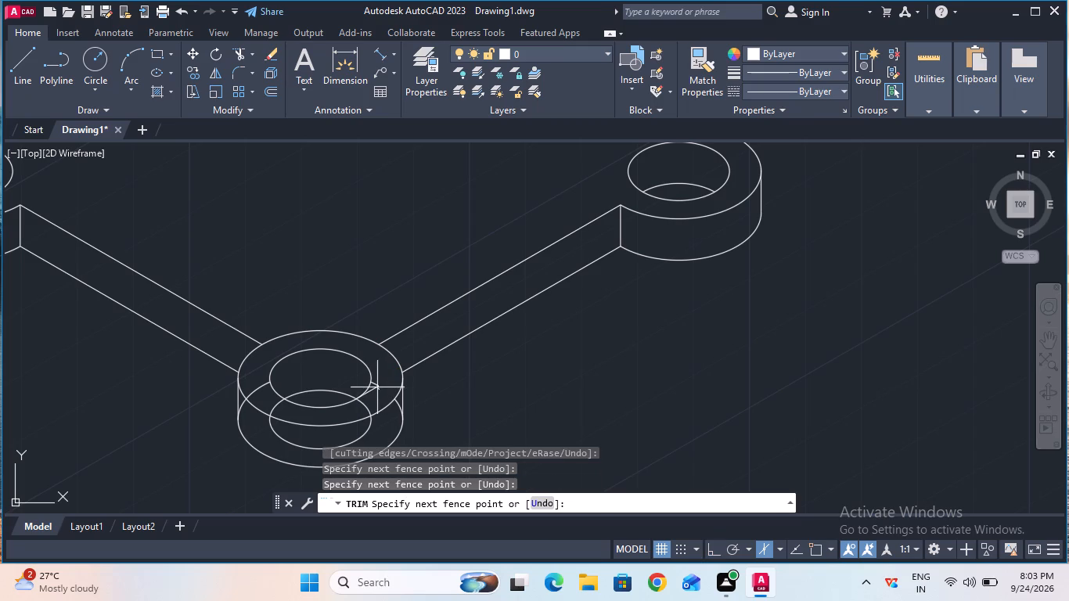
click(376, 387)
click(377, 383)
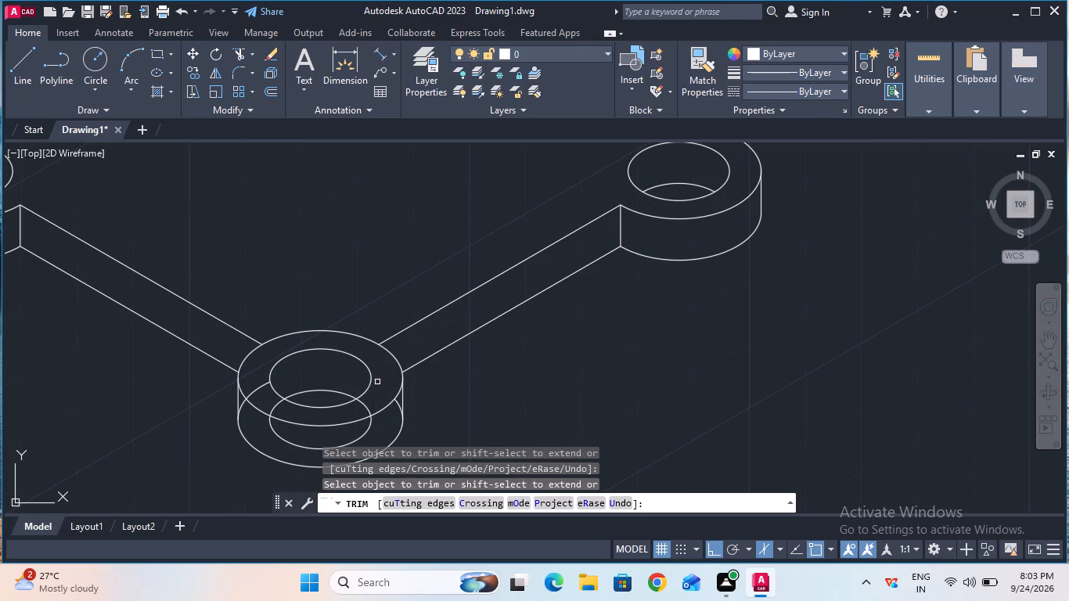
Trim the front corner's lower inner isocircle to the arc visible through the hole, and remove the hidden remnants of its lower outer isocircle.
click(257, 389)
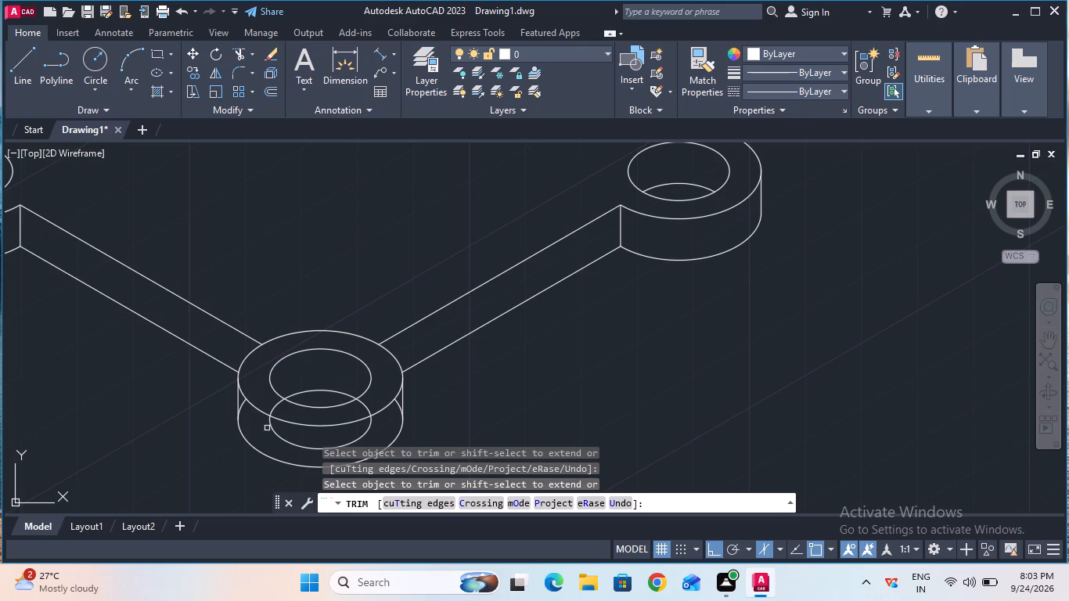
click(274, 435)
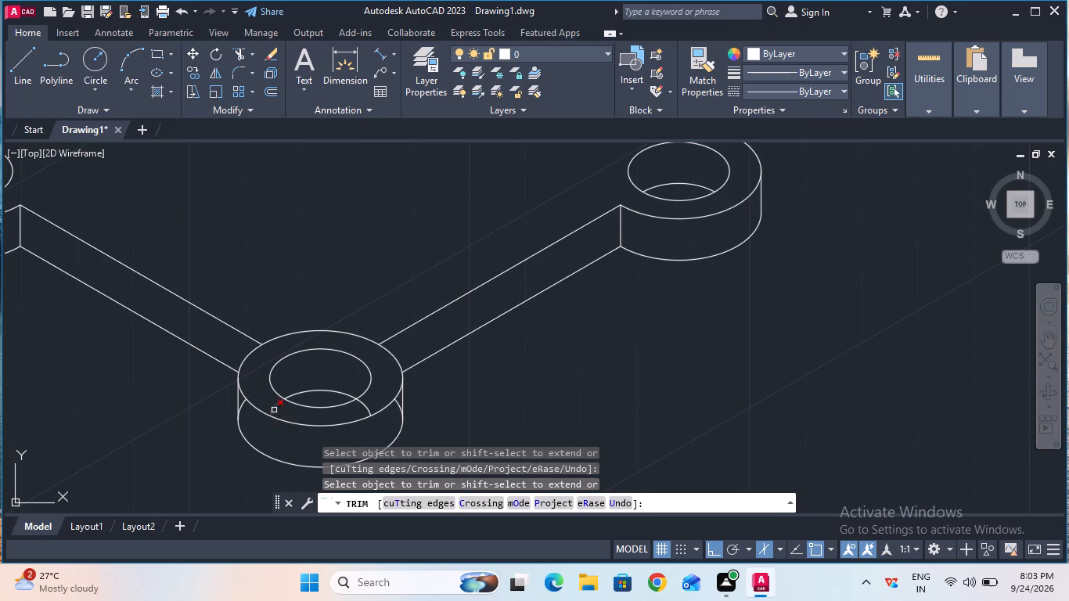
click(274, 410)
click(361, 405)
click(243, 406)
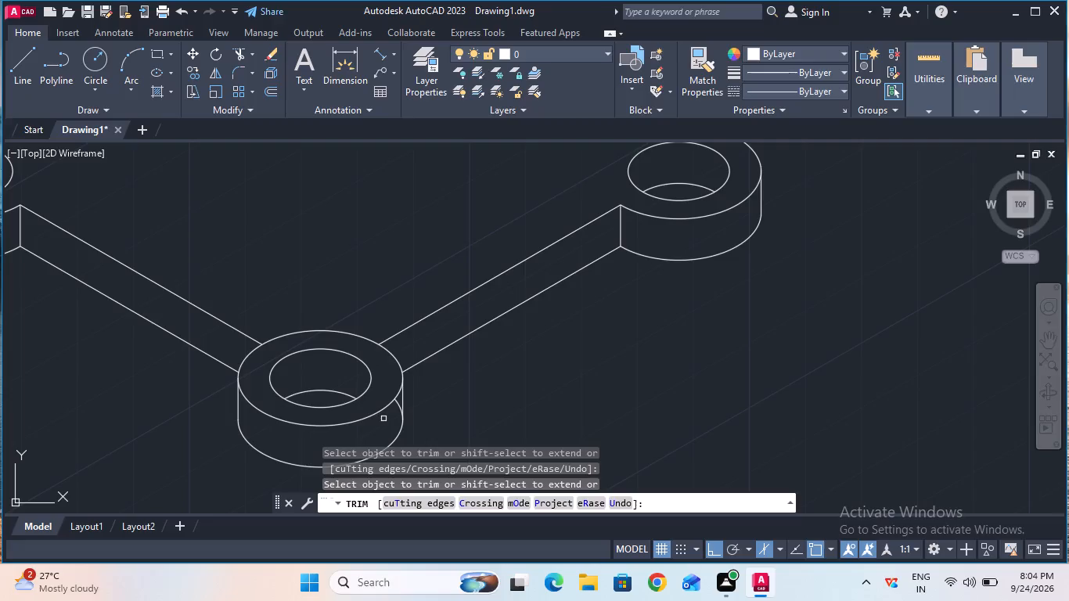
click(397, 407)
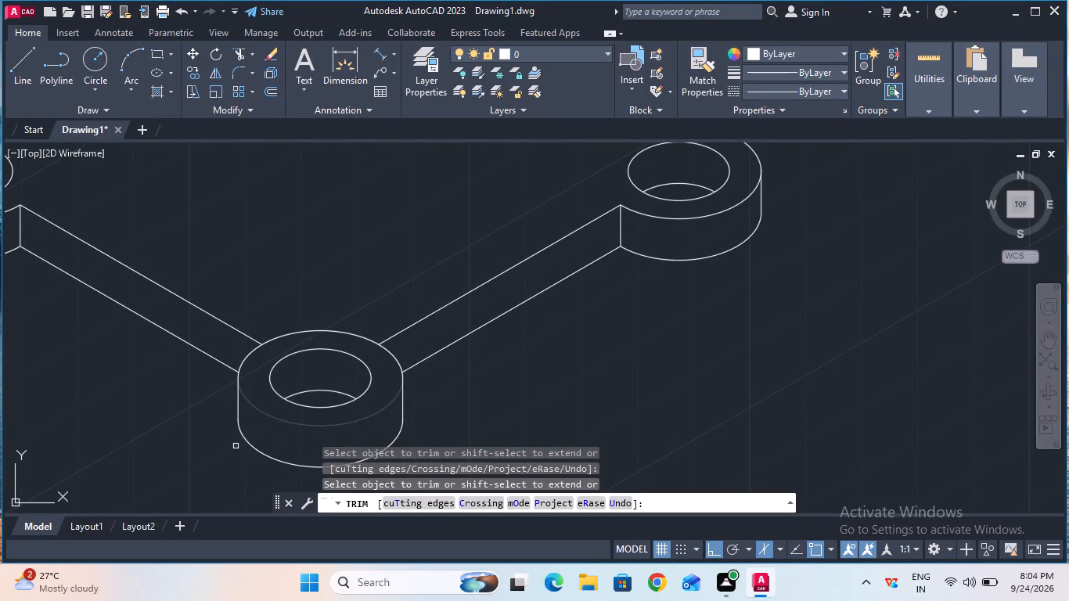
ctrl+scroll(139, 407, down, 3)
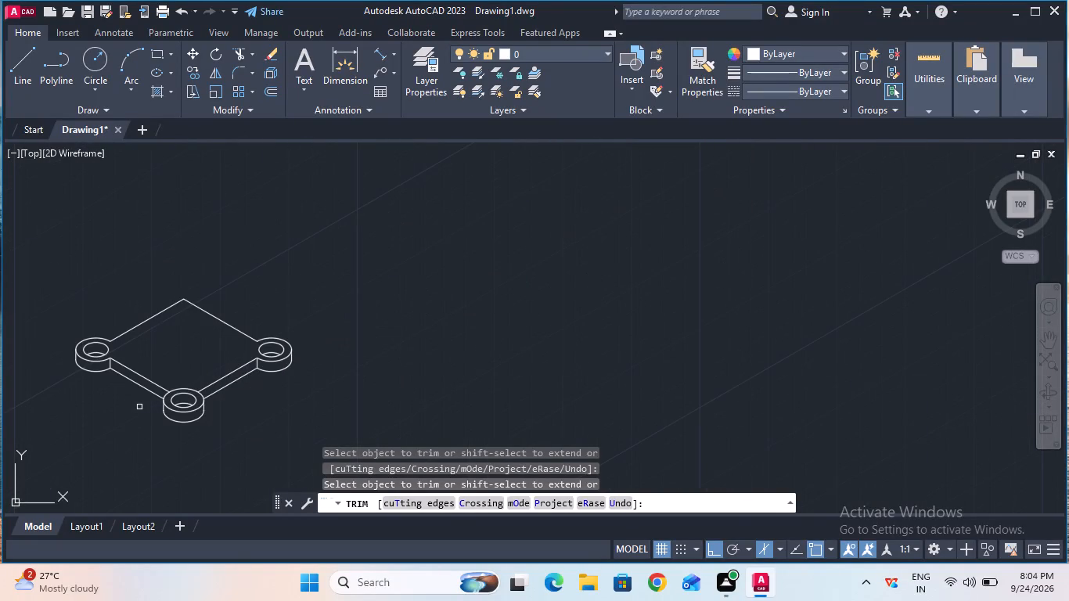
key(Escape)
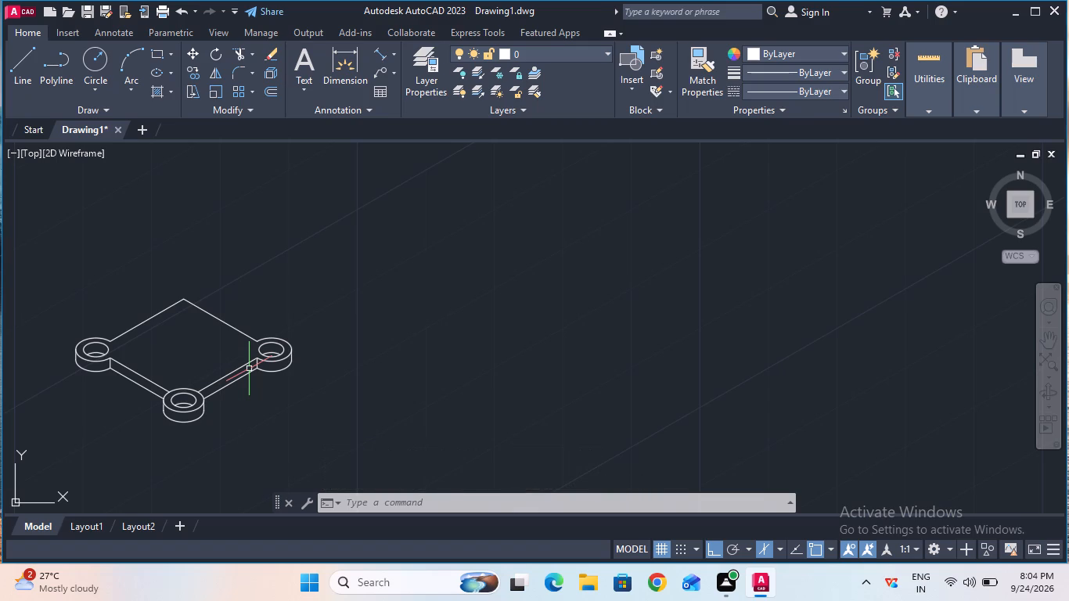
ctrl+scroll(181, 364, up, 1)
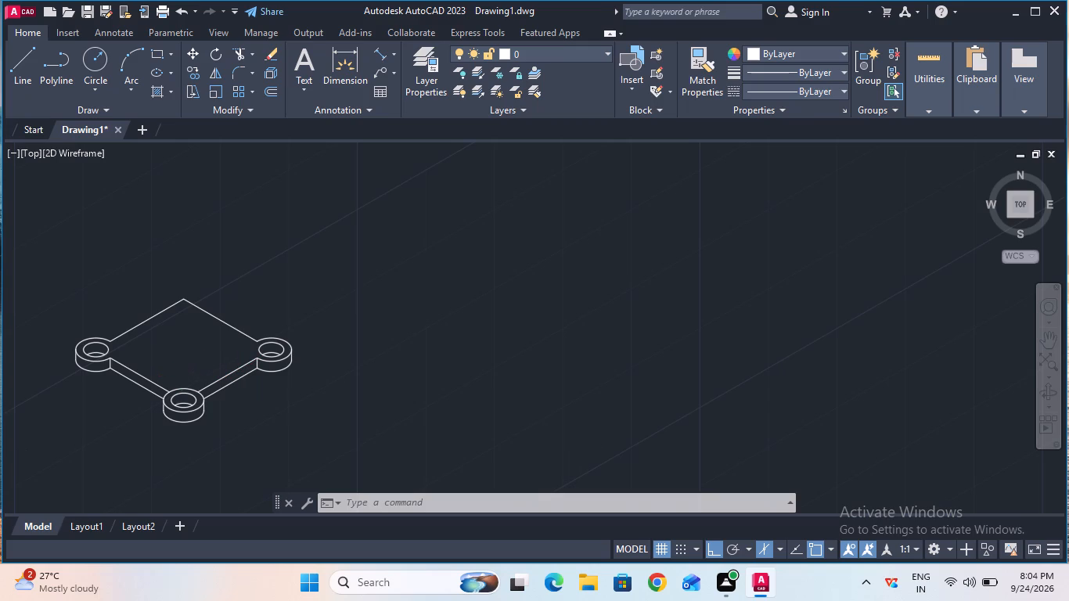
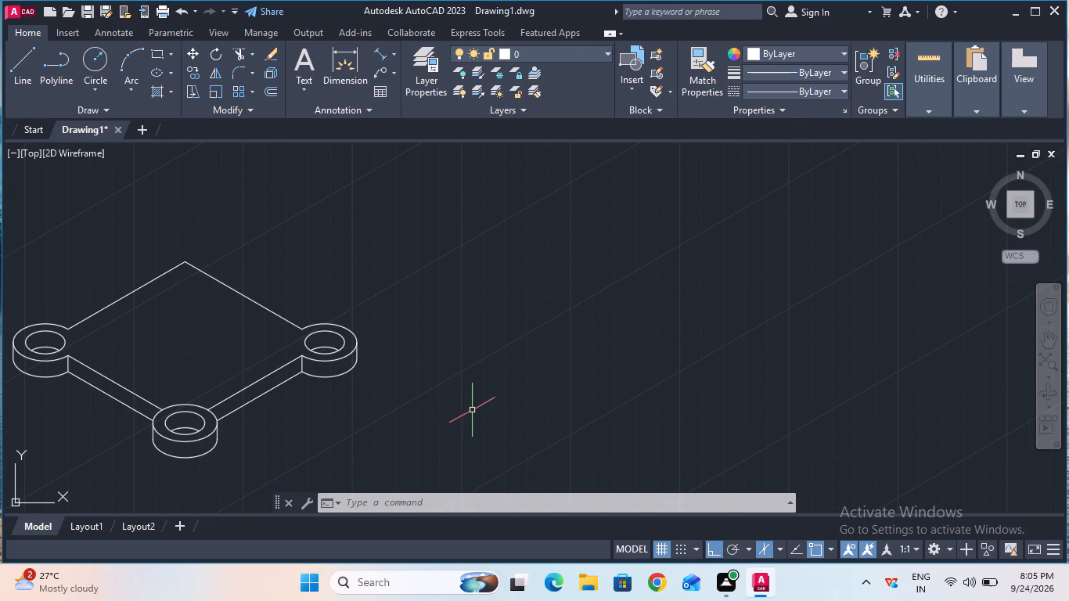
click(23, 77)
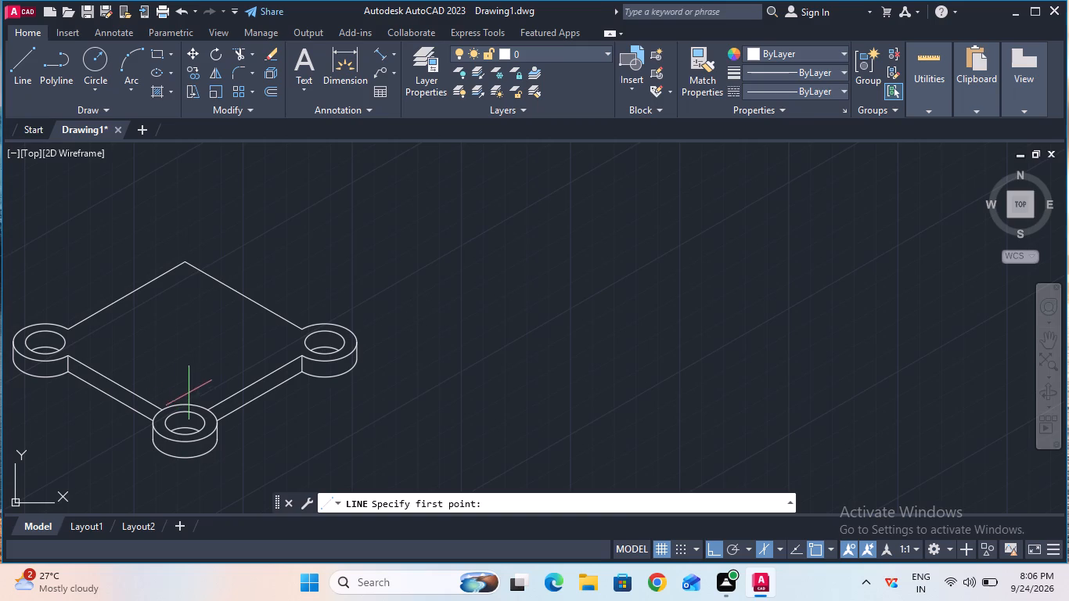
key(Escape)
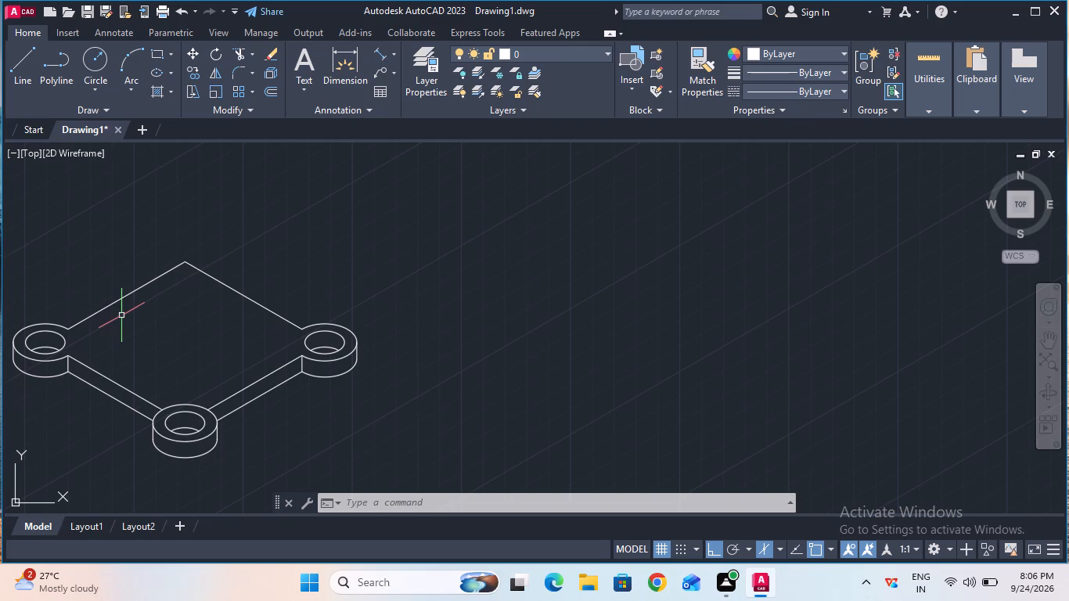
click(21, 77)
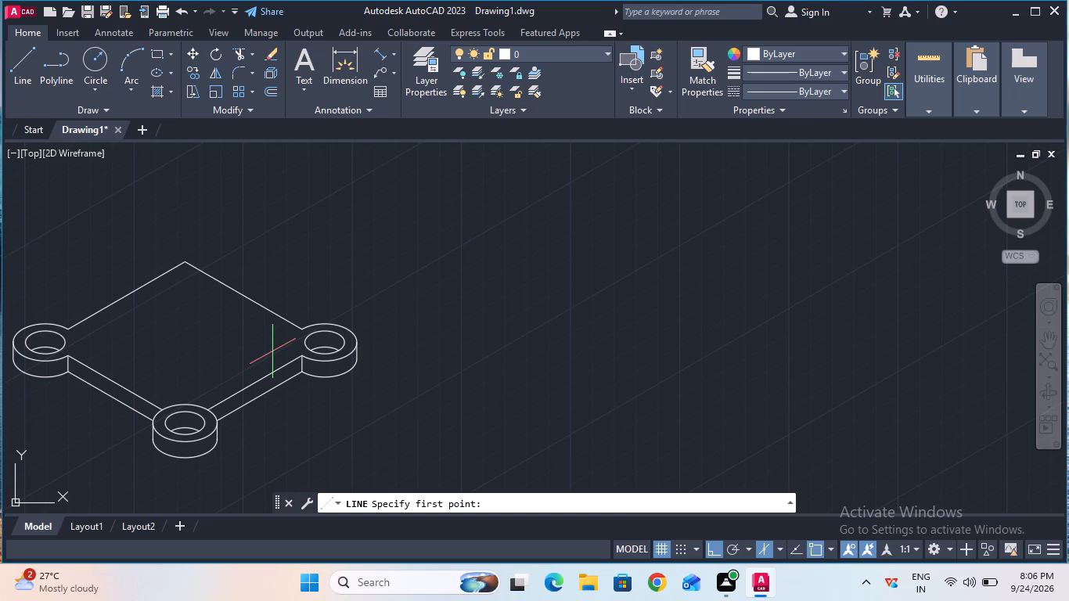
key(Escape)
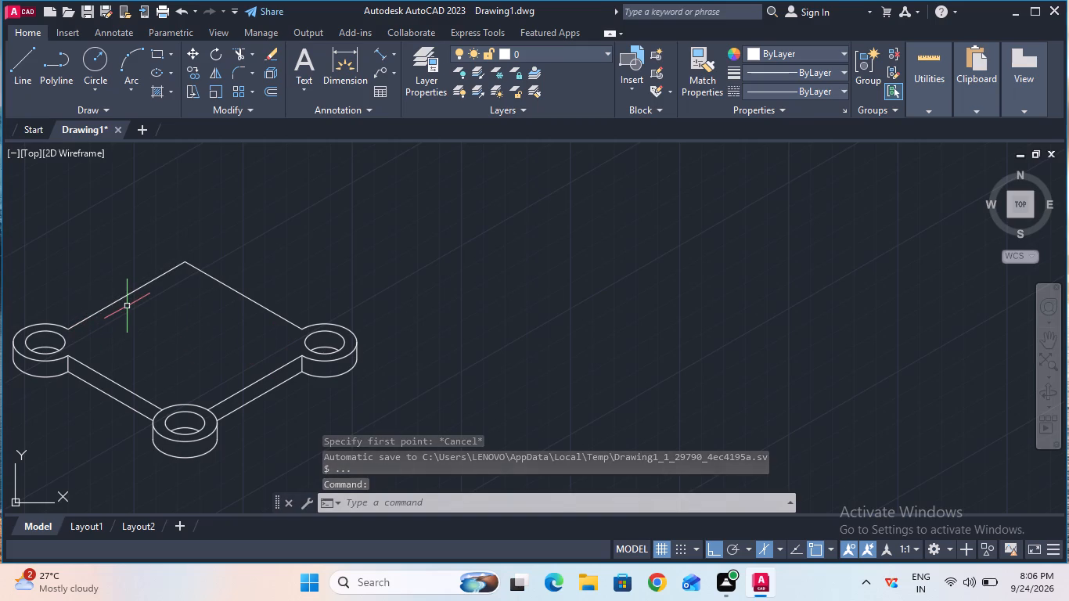
Measure the base's upper front-right edge between the front and right rings with an aligned dimension, without placing it.
click(373, 56)
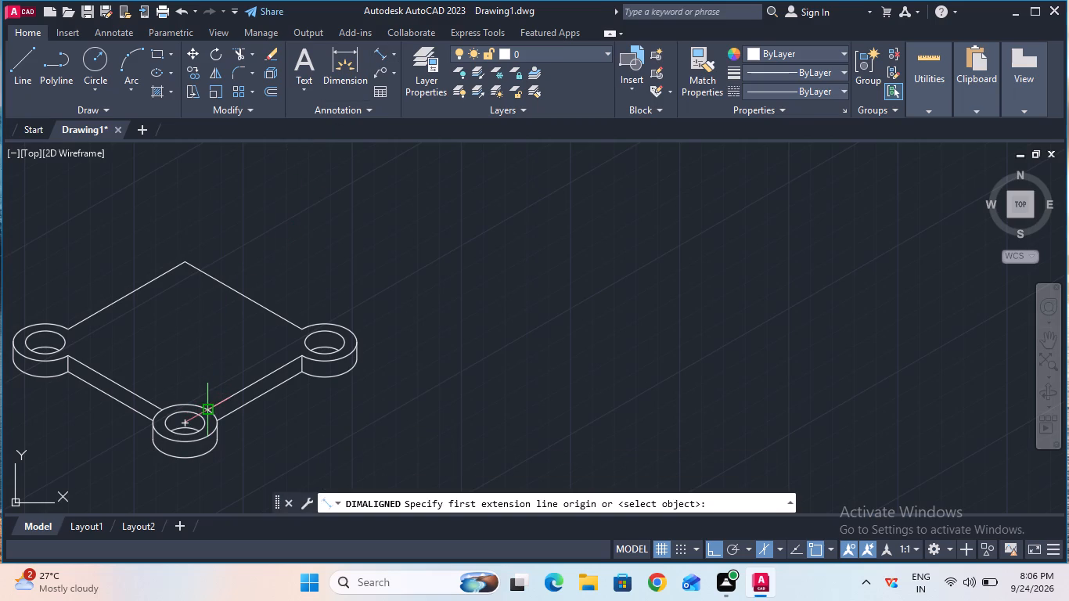
click(208, 409)
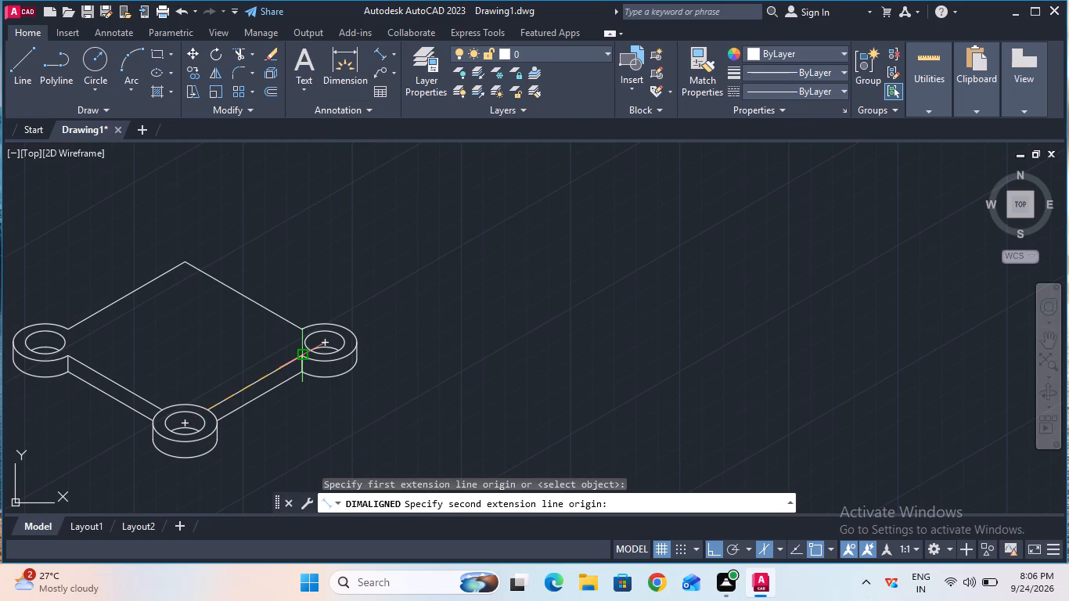
click(300, 355)
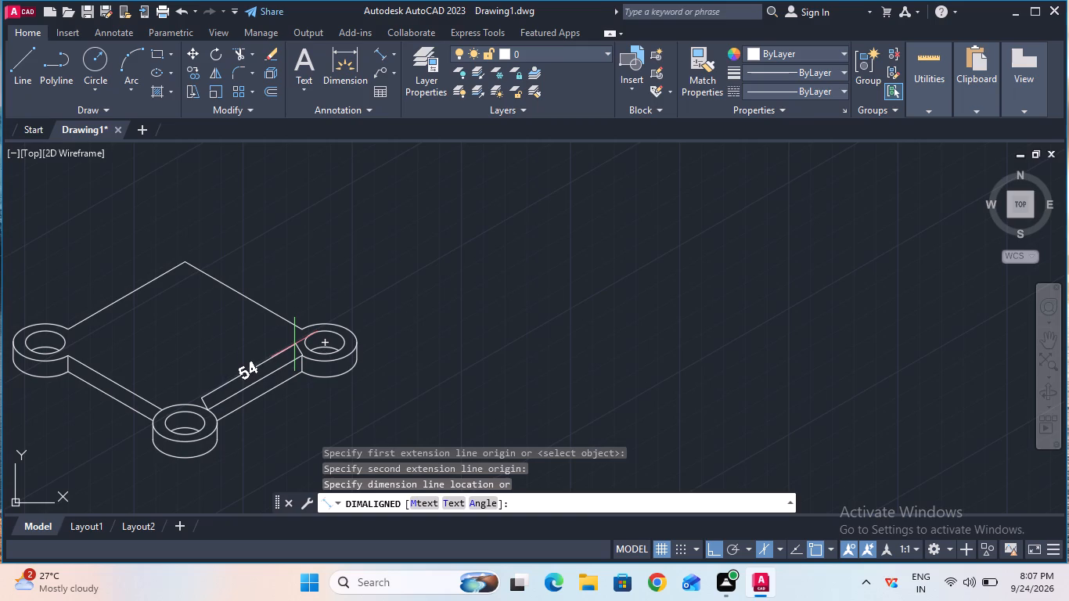
key(Escape)
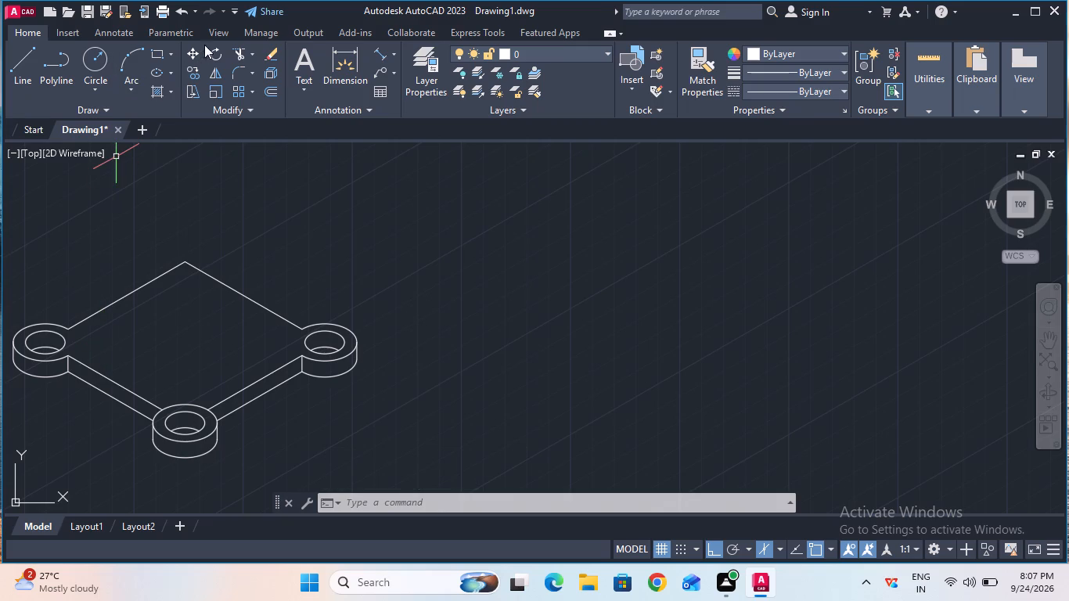
Trim the back arc of the front corner's upper outer isocircle between the two top edges of the base.
double_click(239, 53)
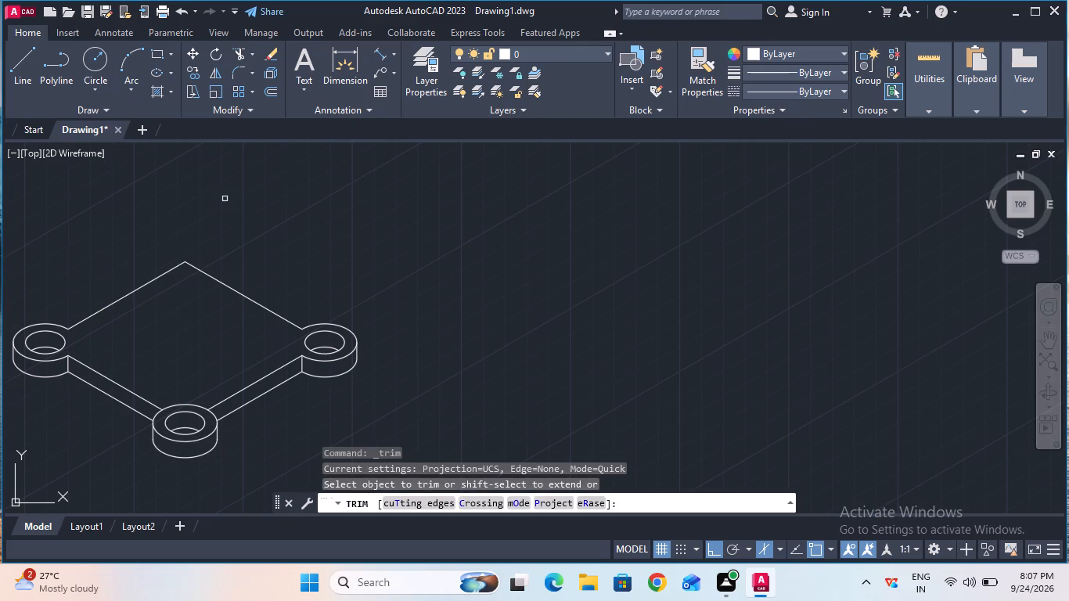
click(193, 403)
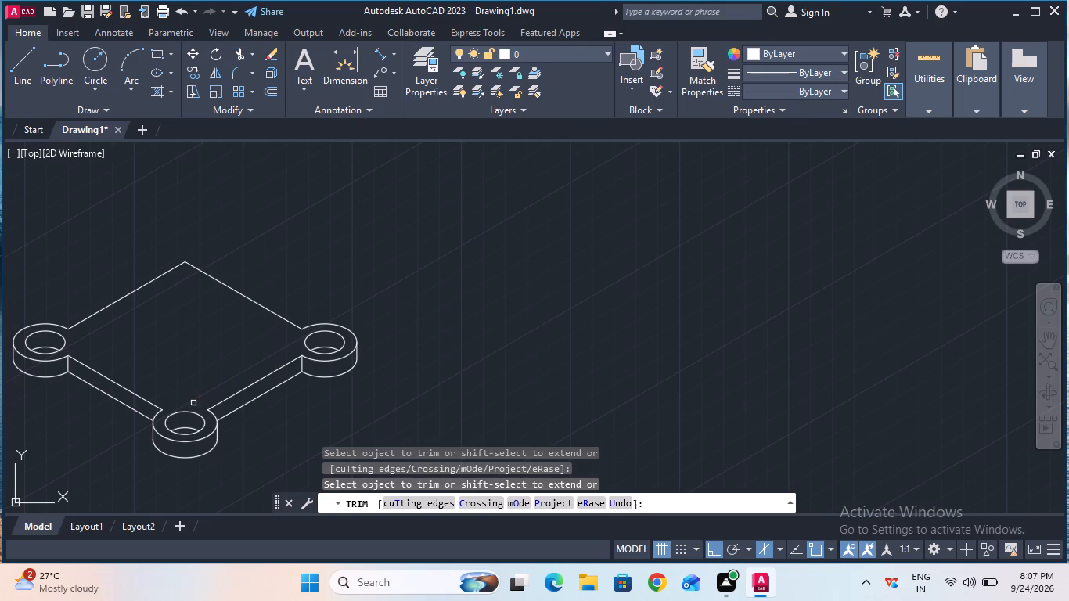
key(Escape)
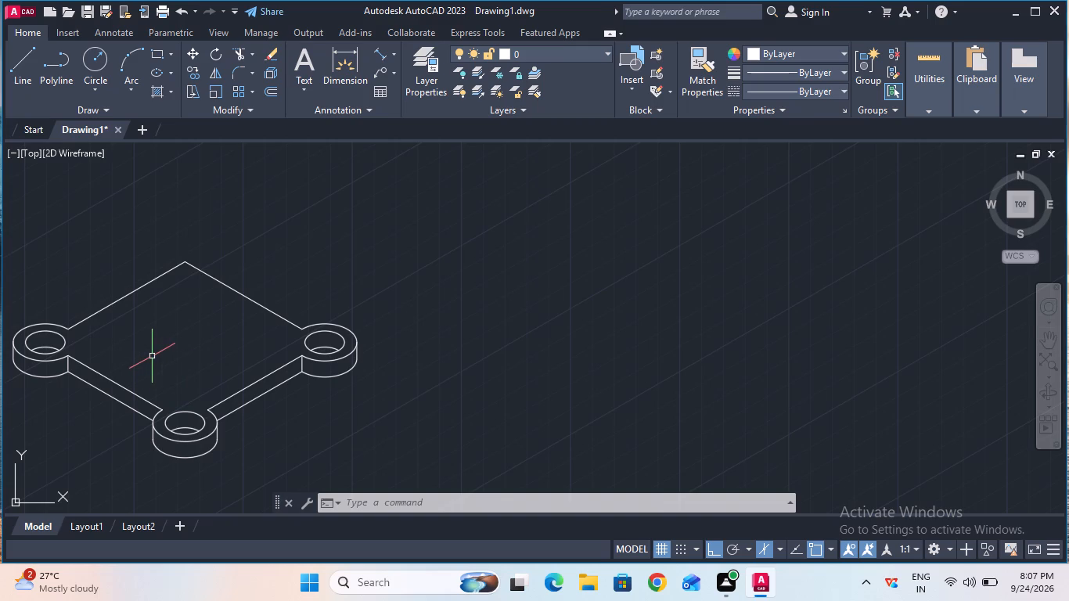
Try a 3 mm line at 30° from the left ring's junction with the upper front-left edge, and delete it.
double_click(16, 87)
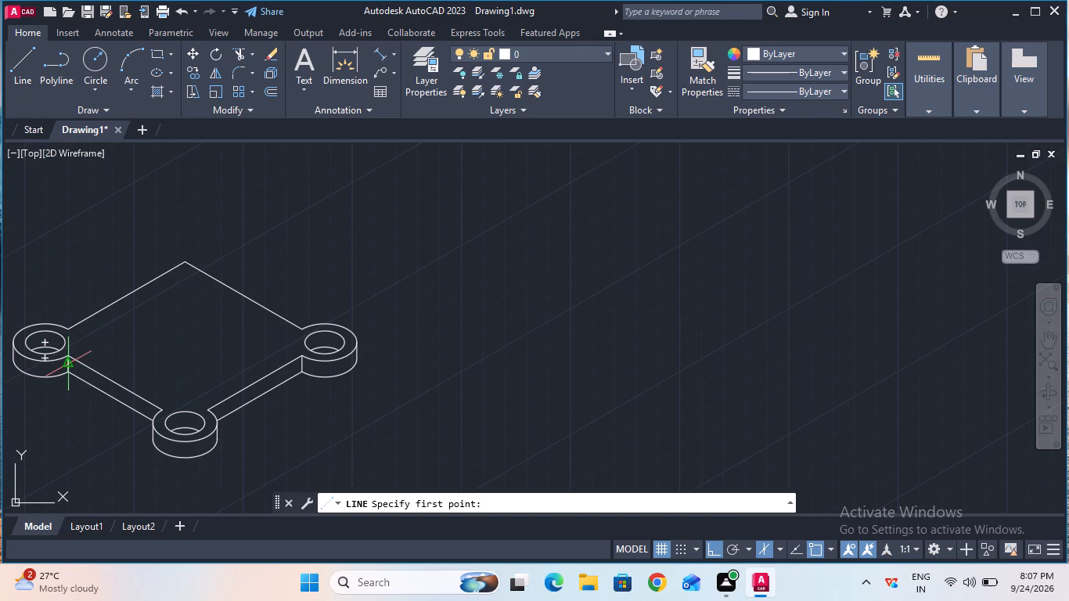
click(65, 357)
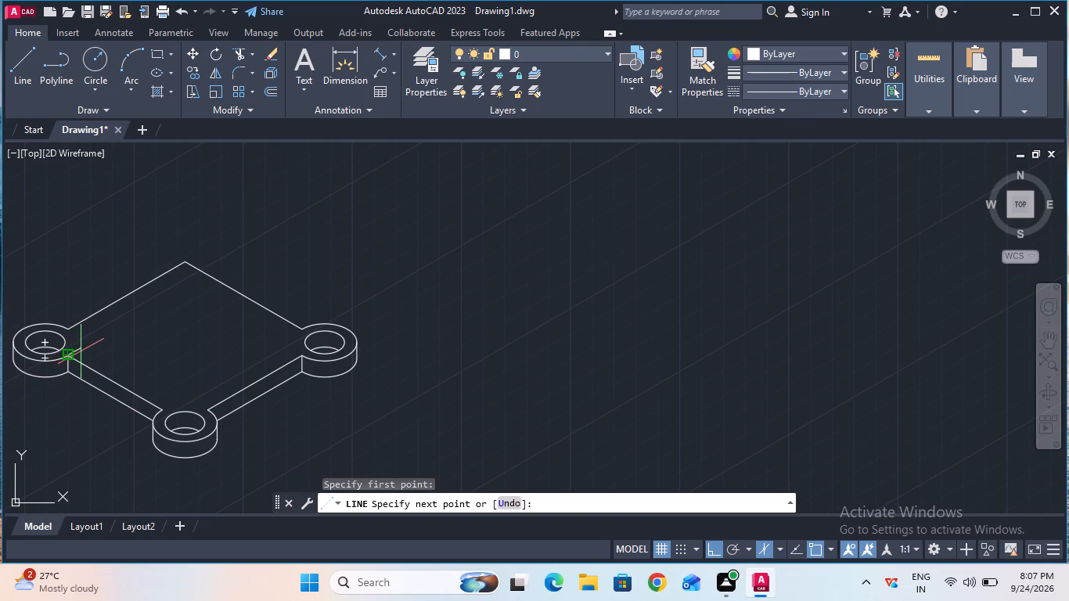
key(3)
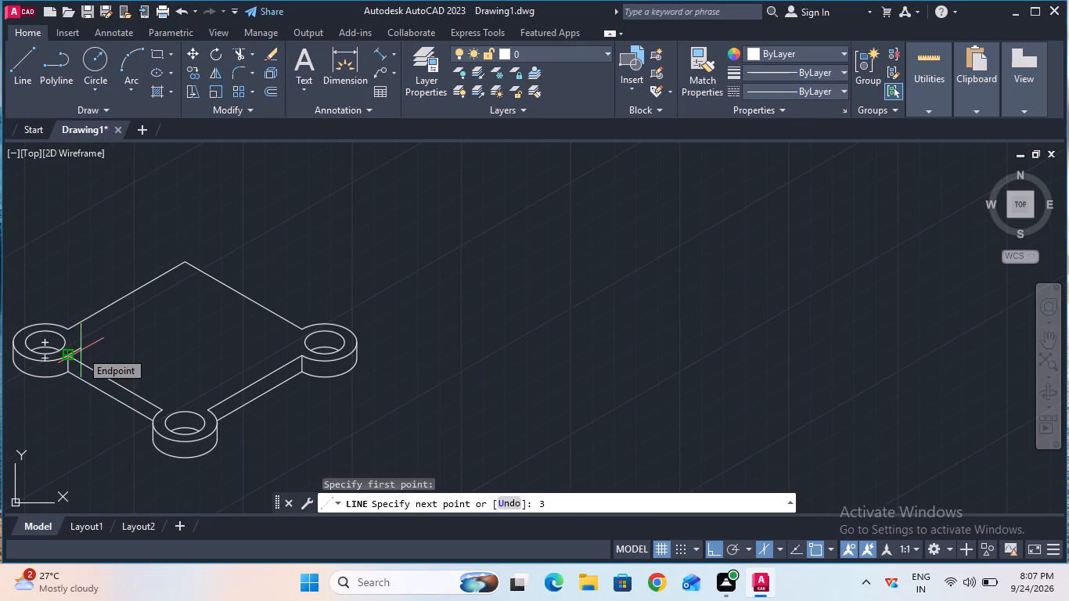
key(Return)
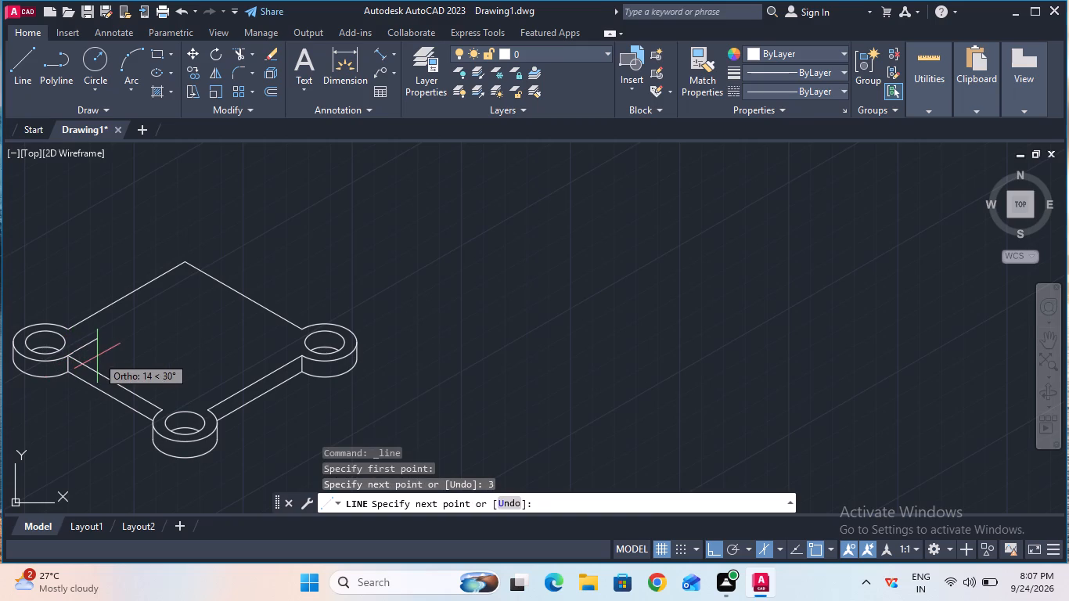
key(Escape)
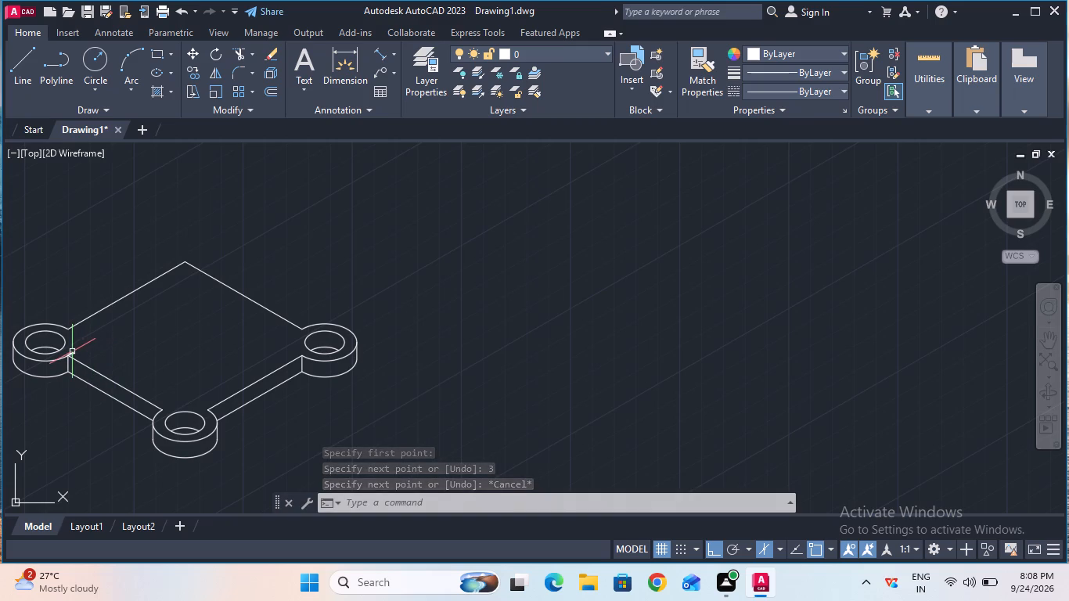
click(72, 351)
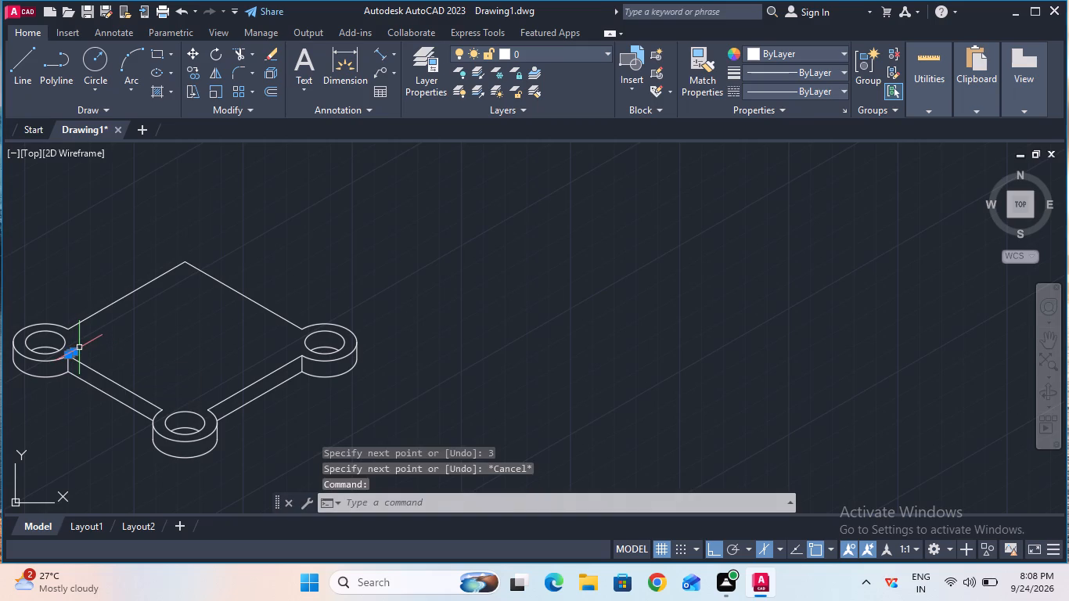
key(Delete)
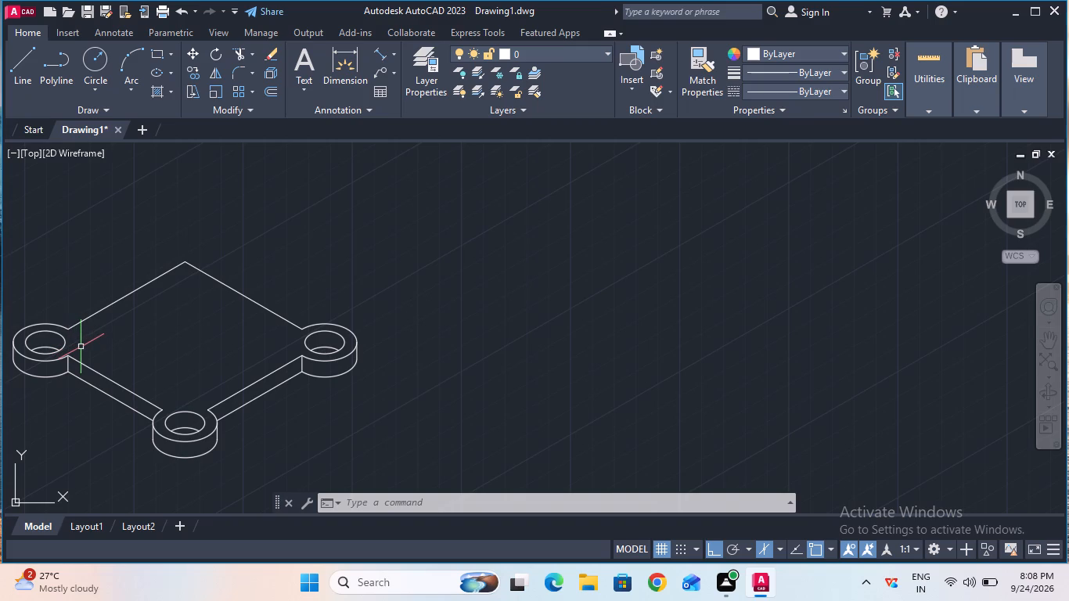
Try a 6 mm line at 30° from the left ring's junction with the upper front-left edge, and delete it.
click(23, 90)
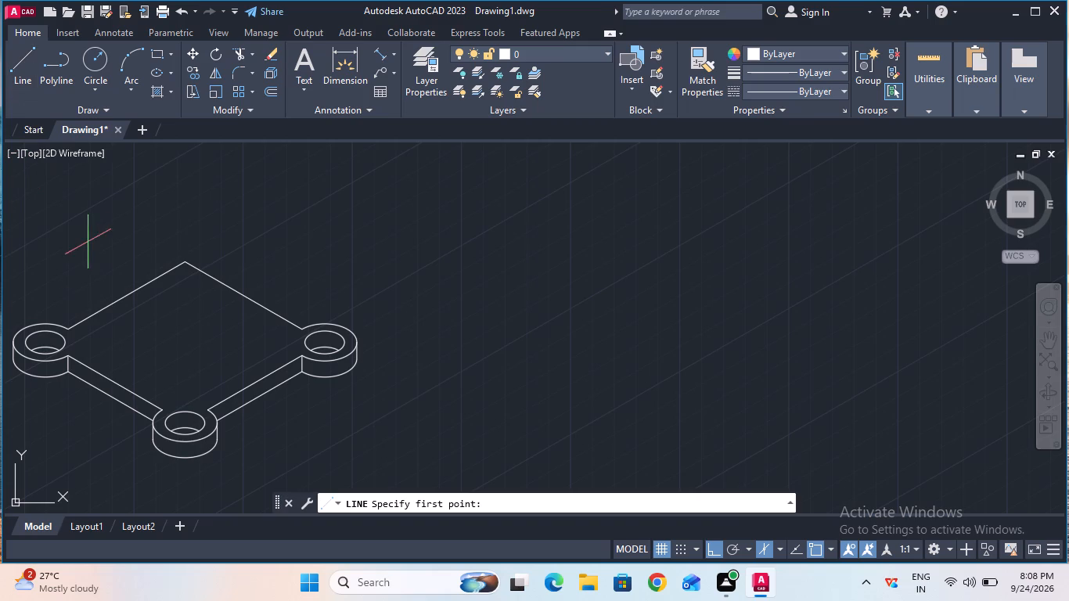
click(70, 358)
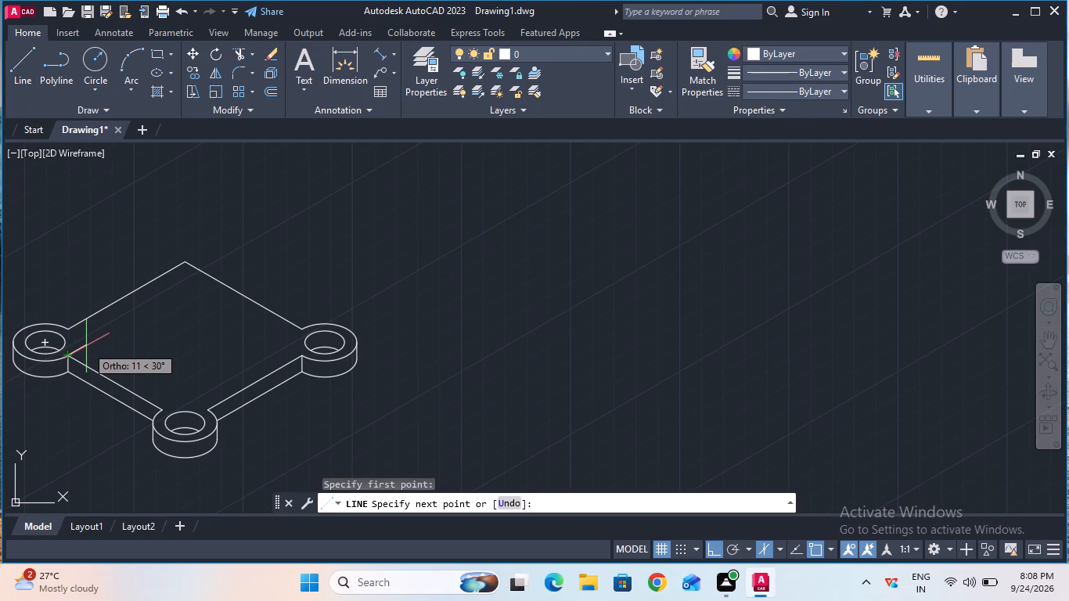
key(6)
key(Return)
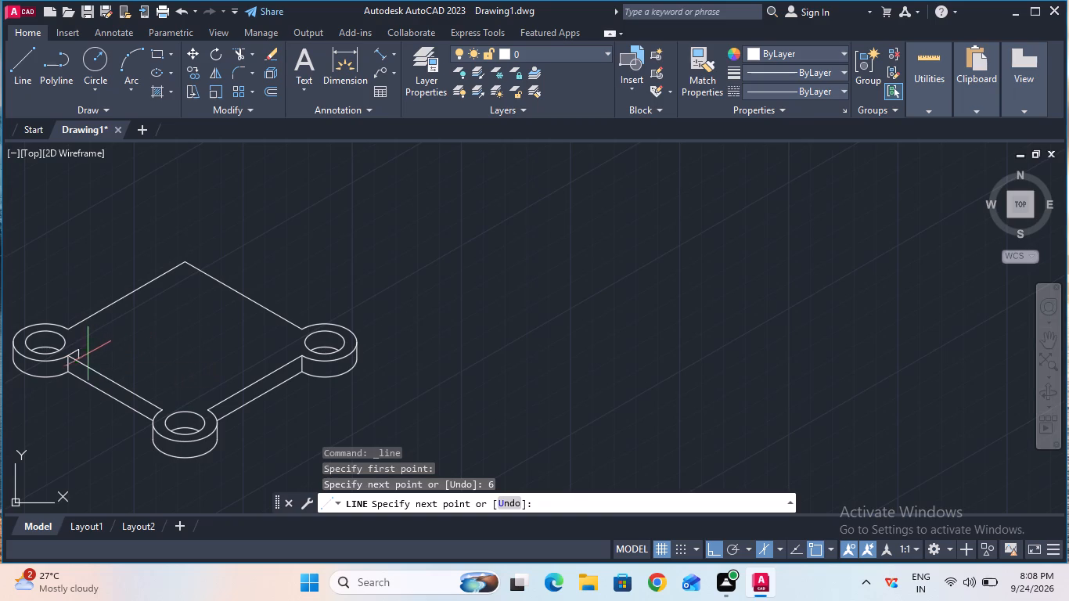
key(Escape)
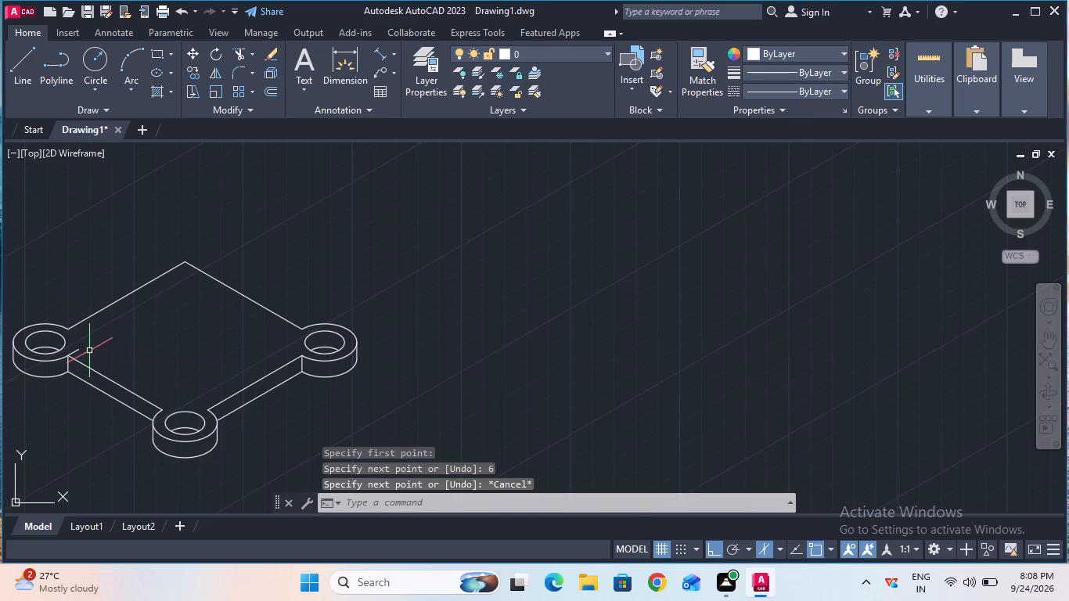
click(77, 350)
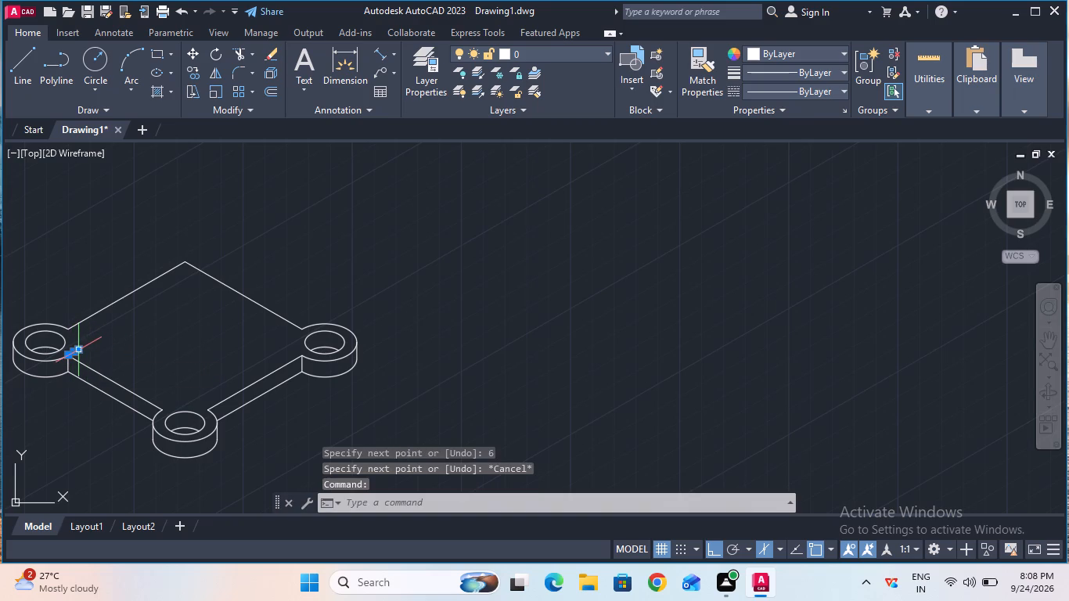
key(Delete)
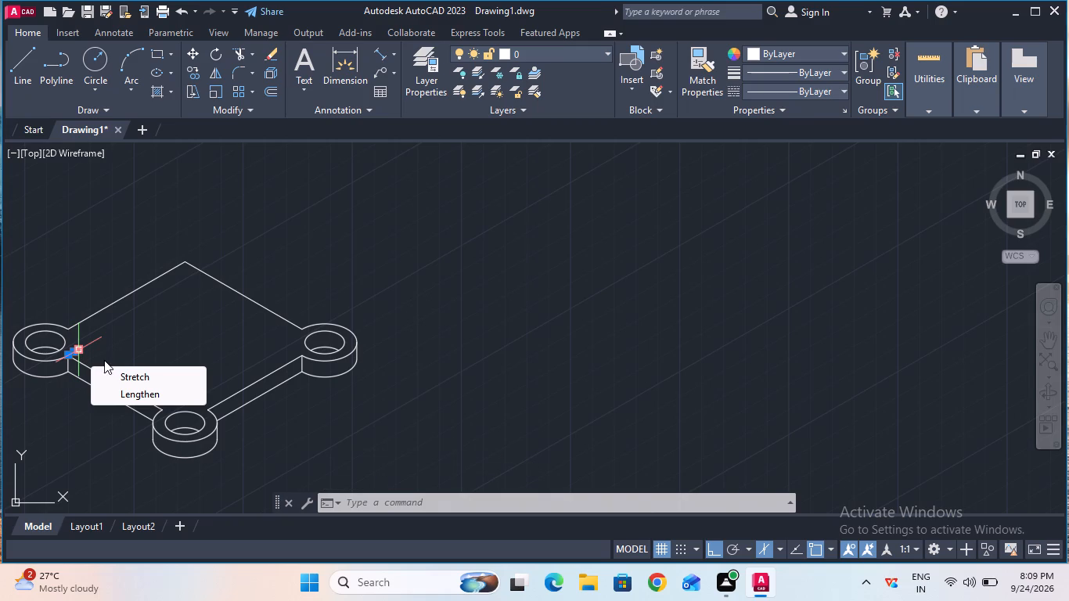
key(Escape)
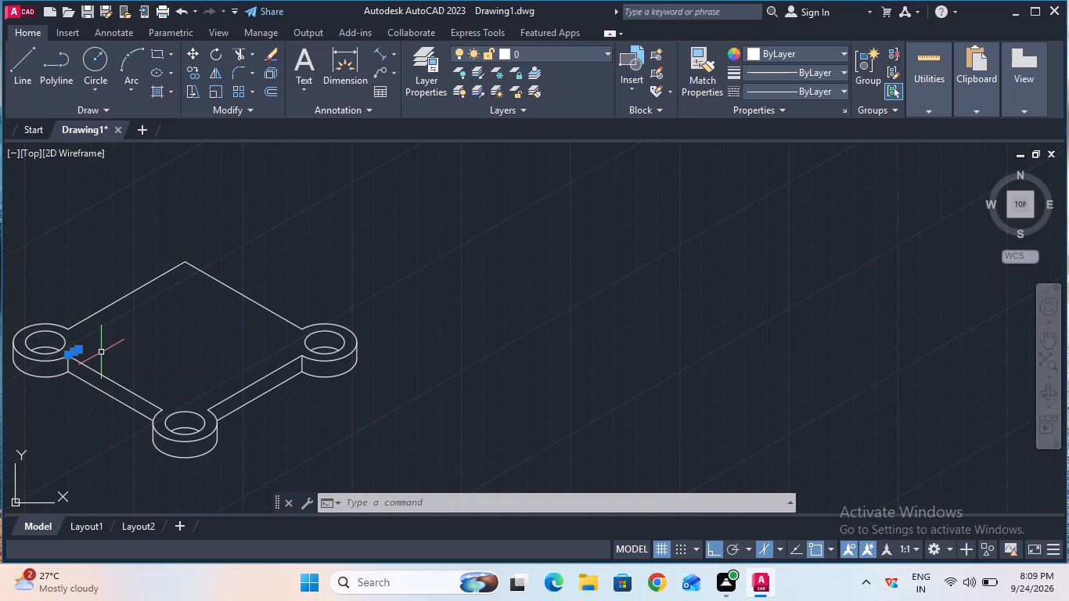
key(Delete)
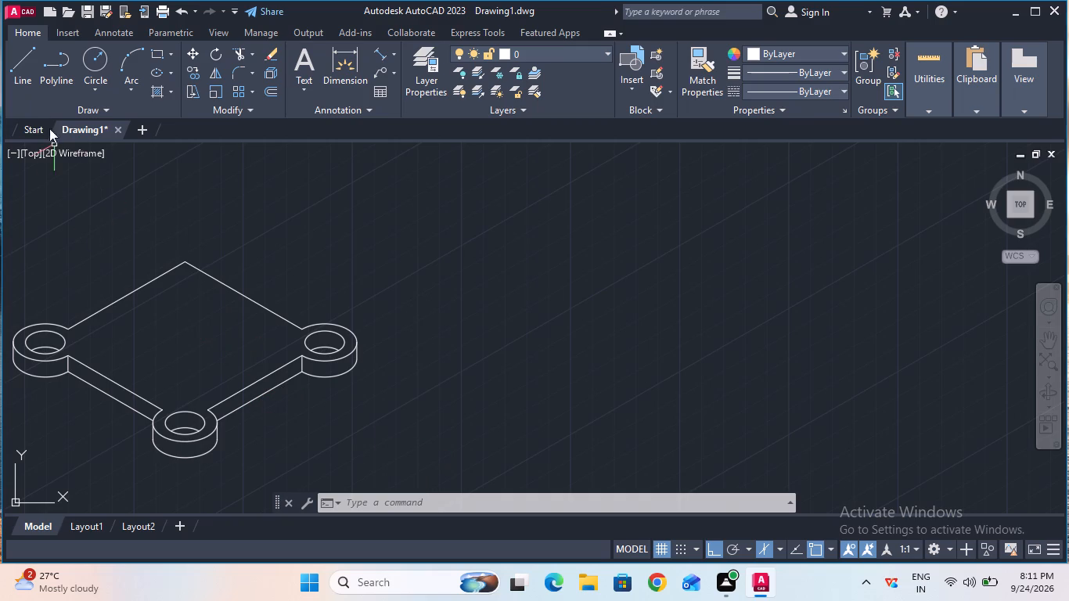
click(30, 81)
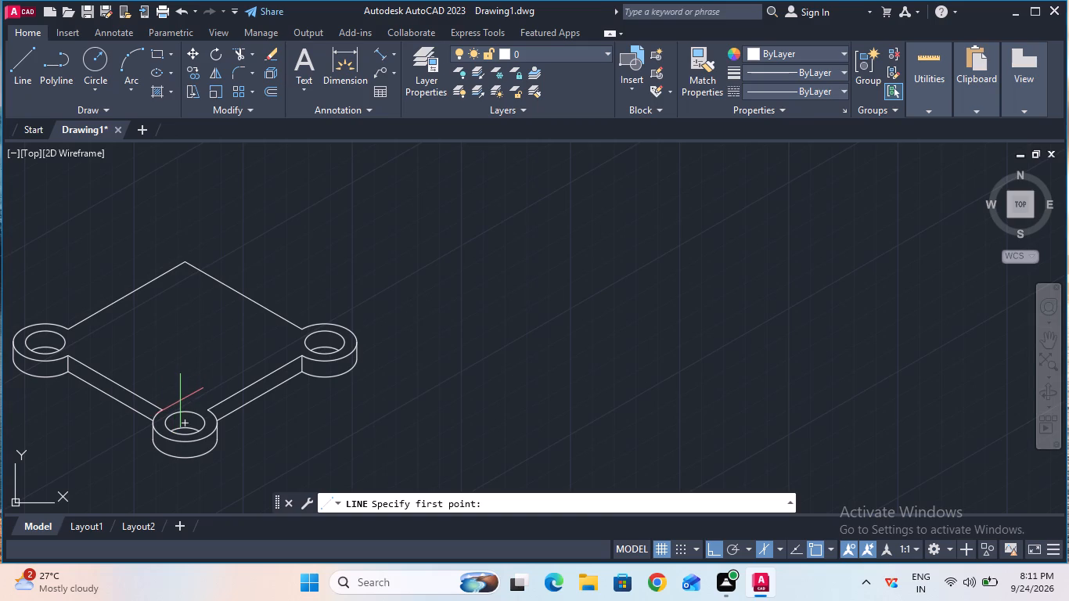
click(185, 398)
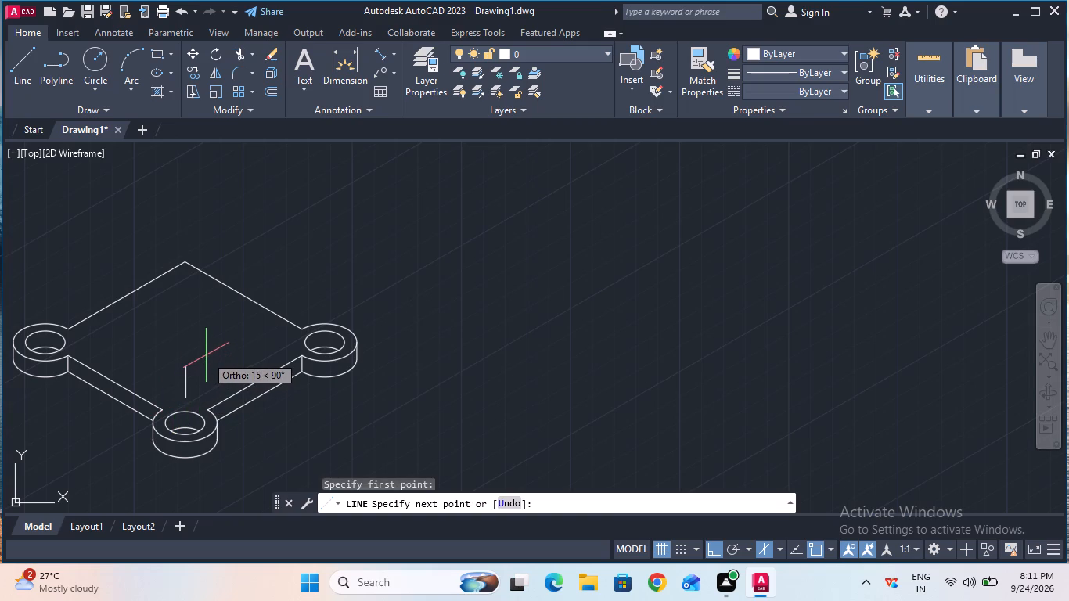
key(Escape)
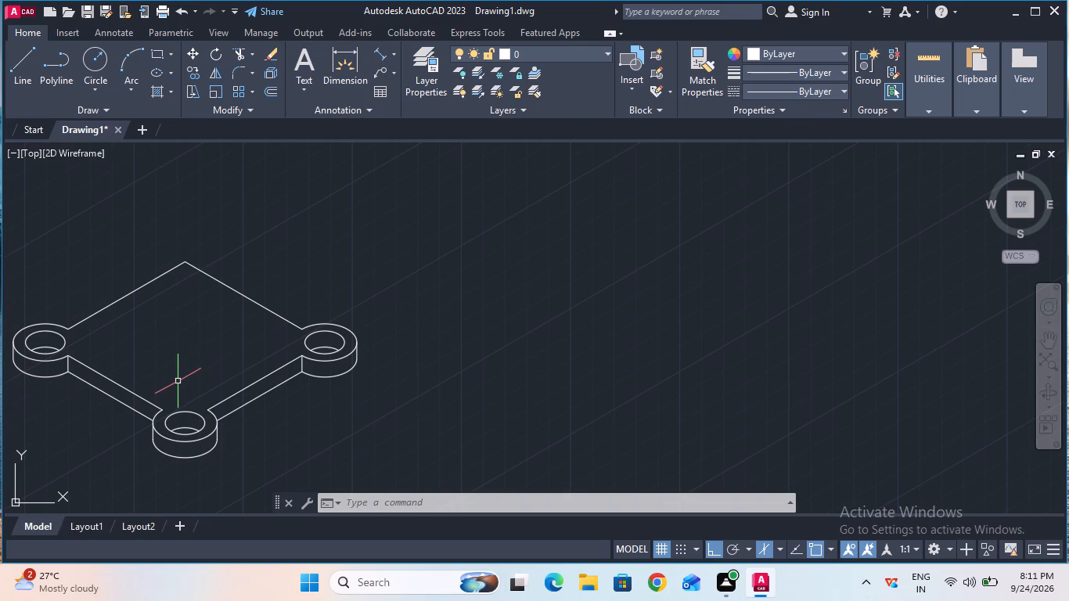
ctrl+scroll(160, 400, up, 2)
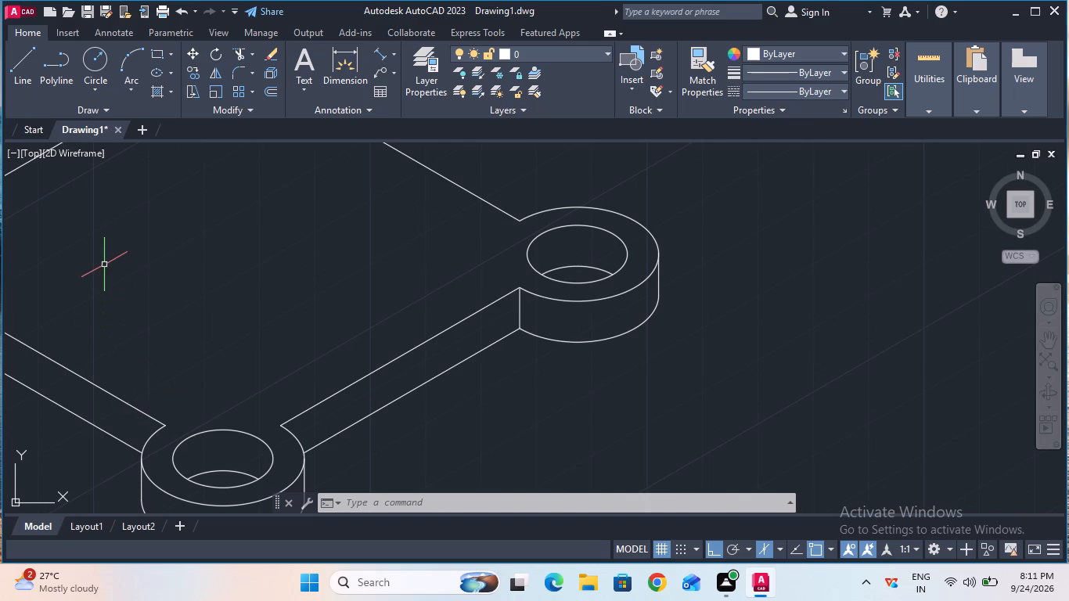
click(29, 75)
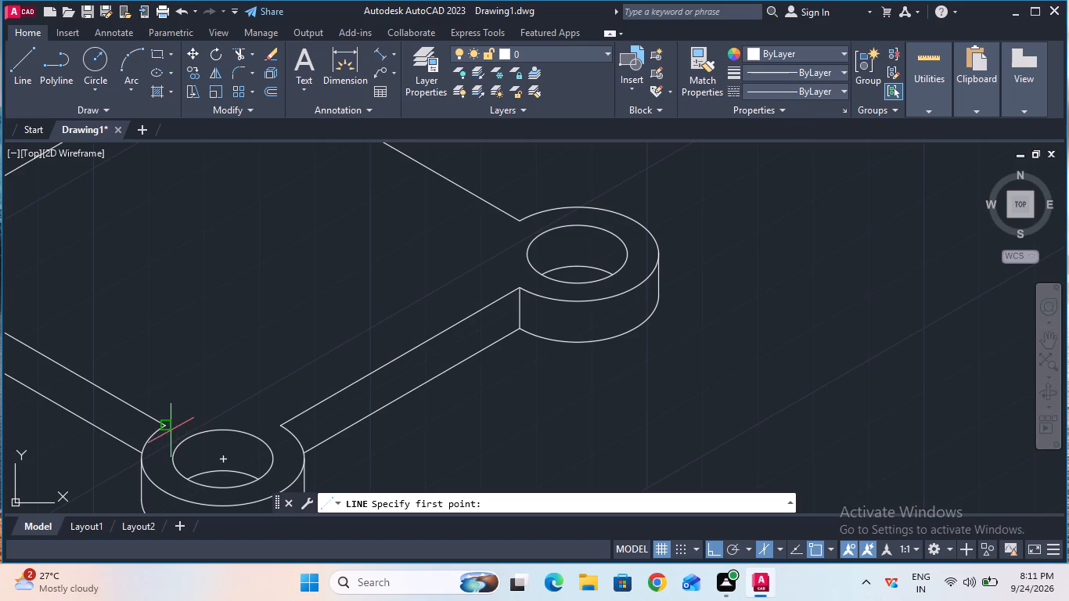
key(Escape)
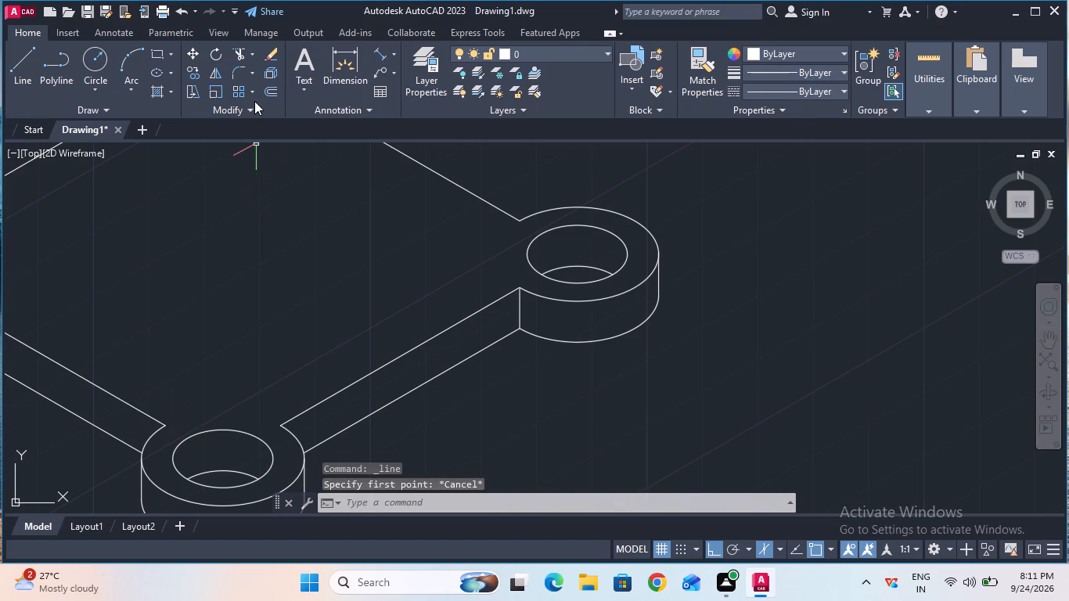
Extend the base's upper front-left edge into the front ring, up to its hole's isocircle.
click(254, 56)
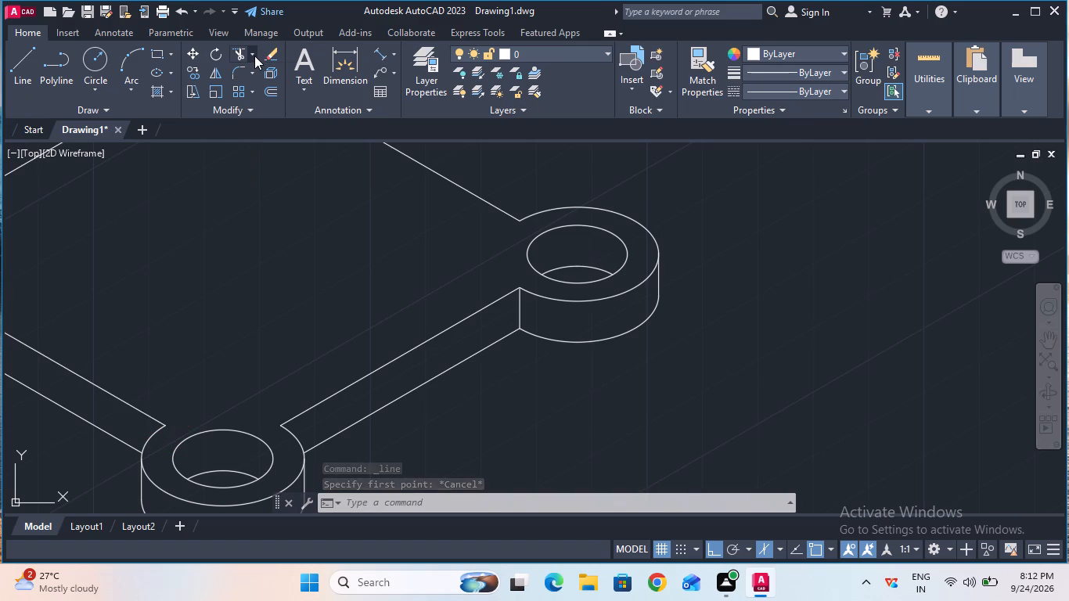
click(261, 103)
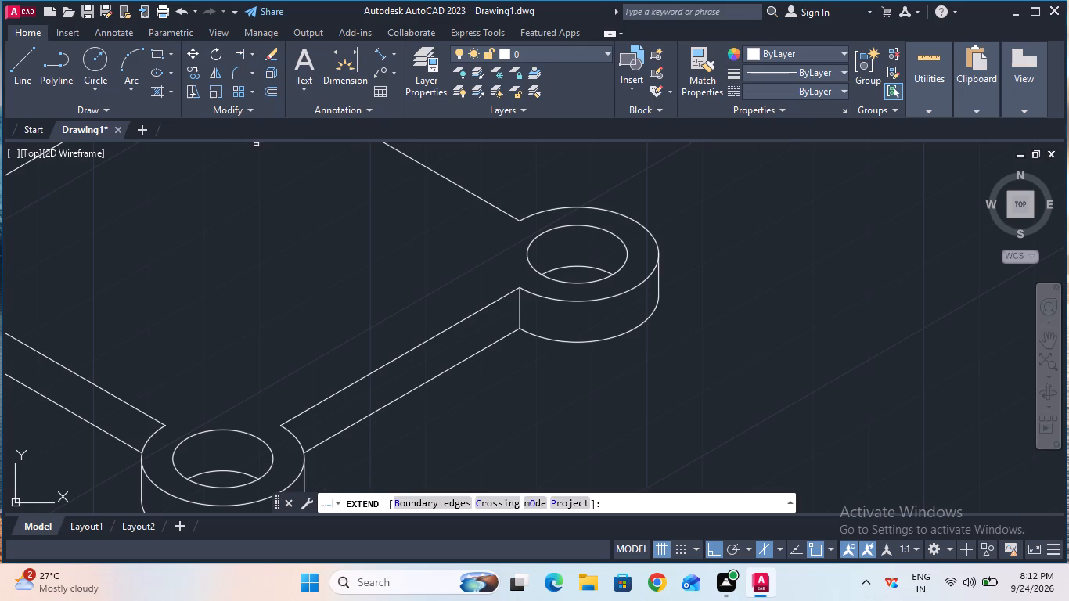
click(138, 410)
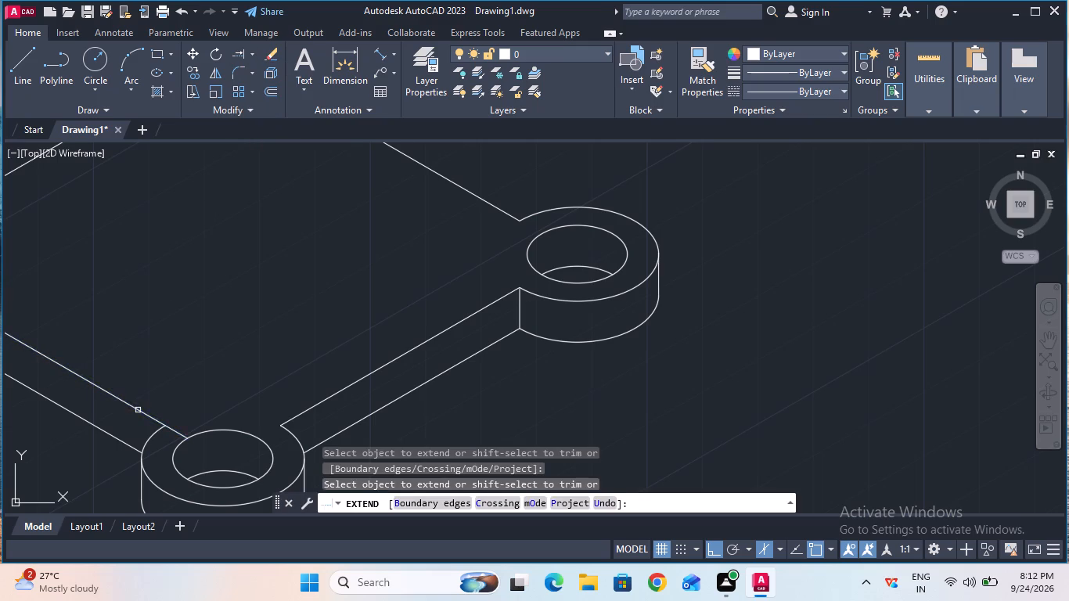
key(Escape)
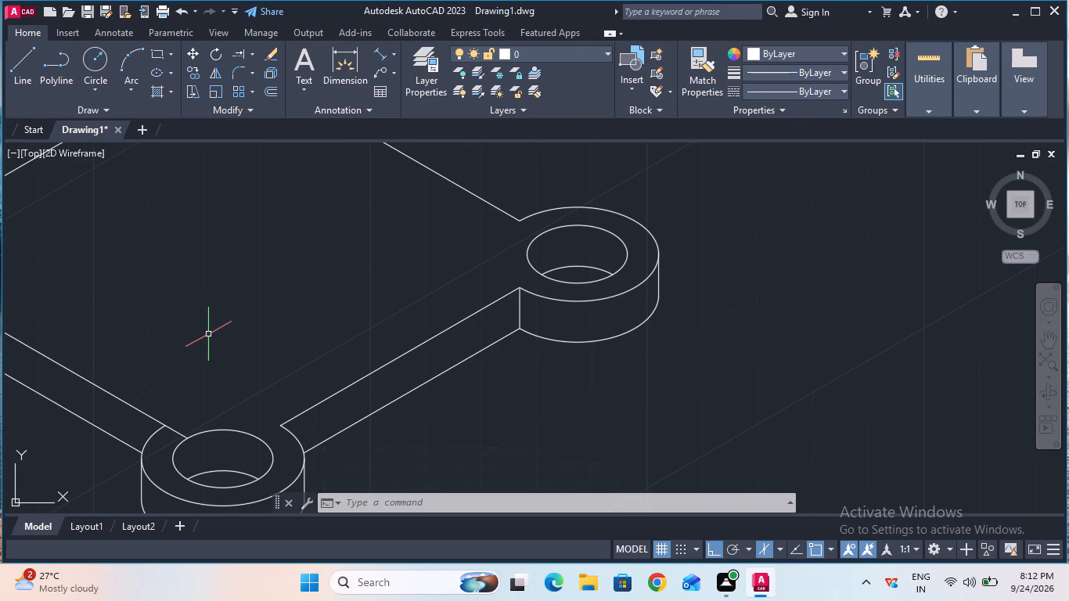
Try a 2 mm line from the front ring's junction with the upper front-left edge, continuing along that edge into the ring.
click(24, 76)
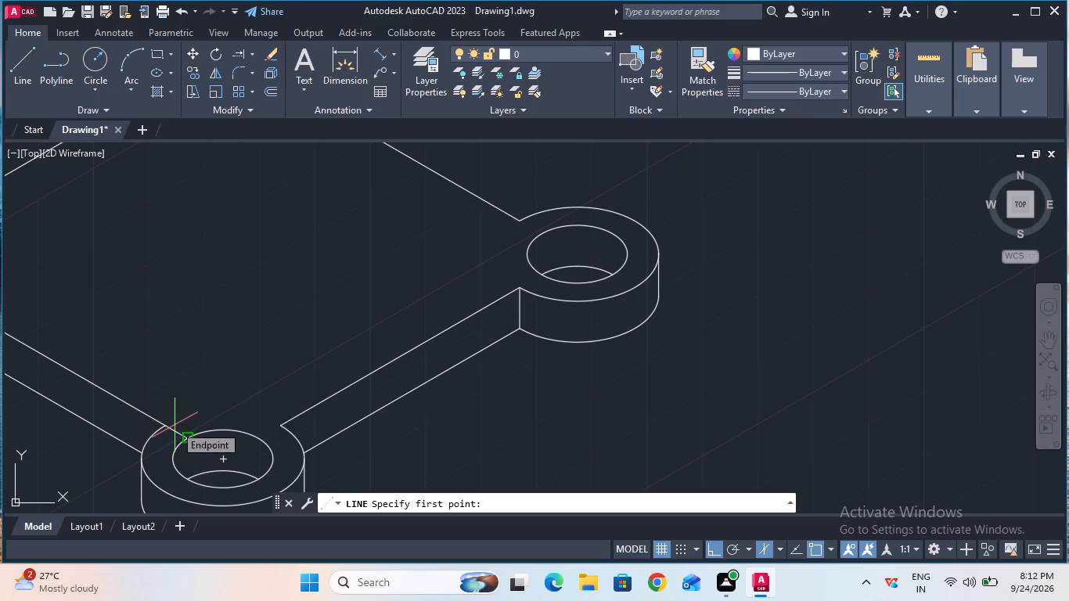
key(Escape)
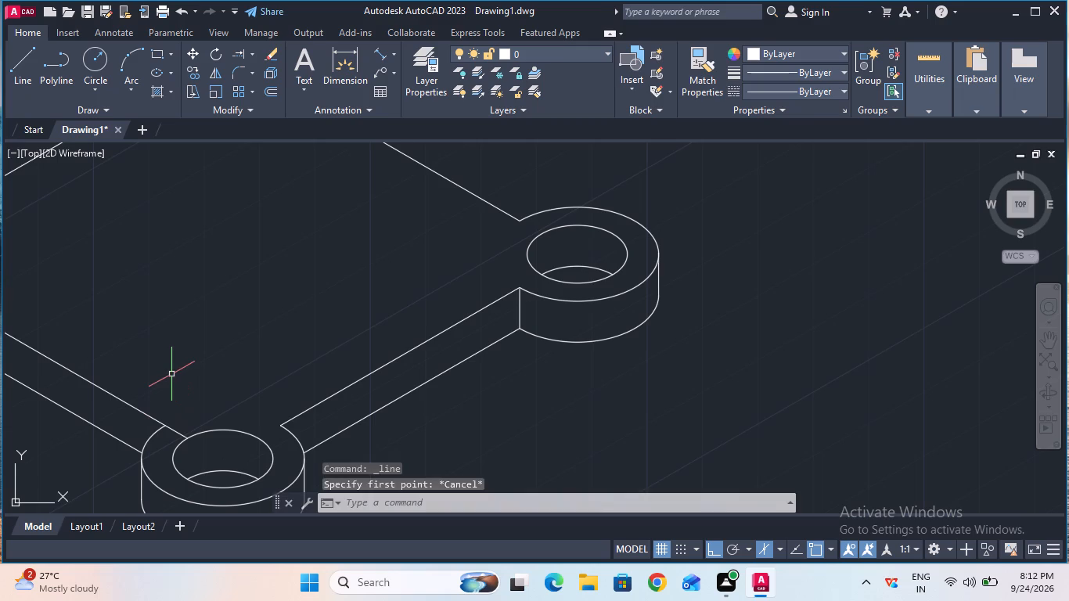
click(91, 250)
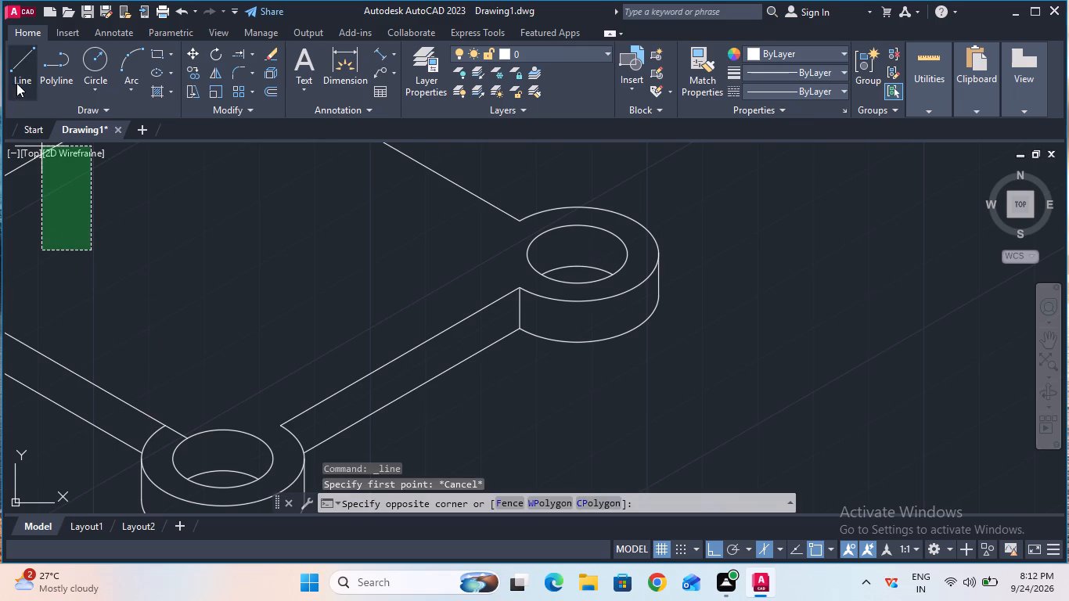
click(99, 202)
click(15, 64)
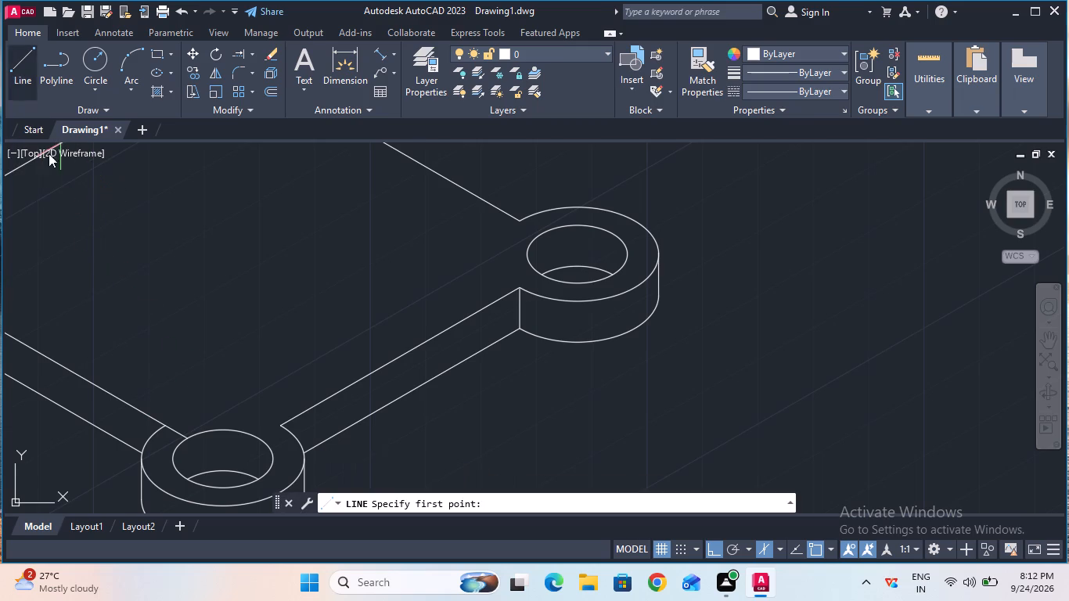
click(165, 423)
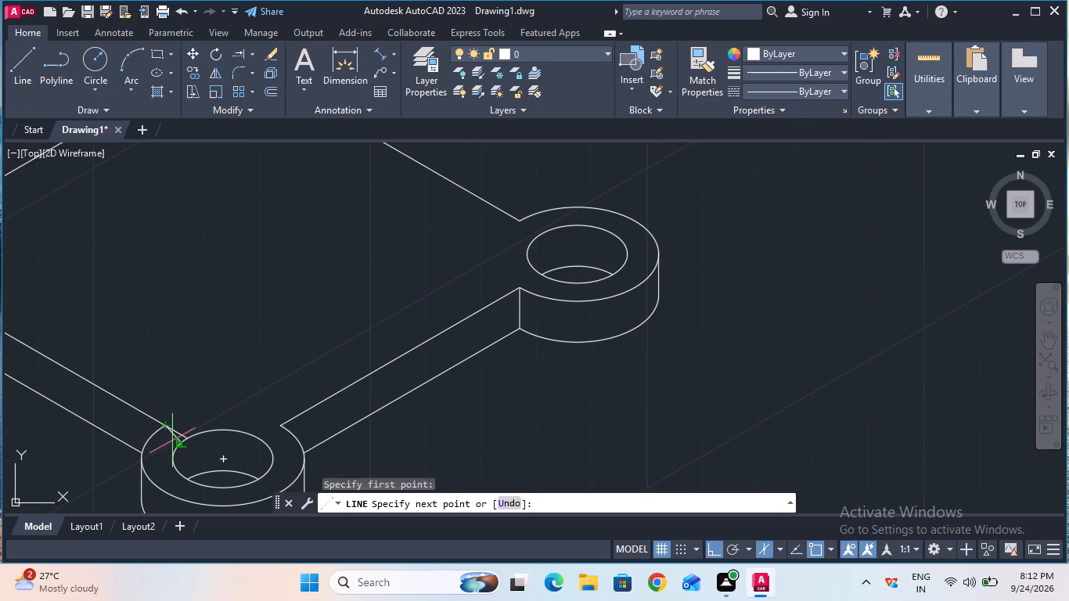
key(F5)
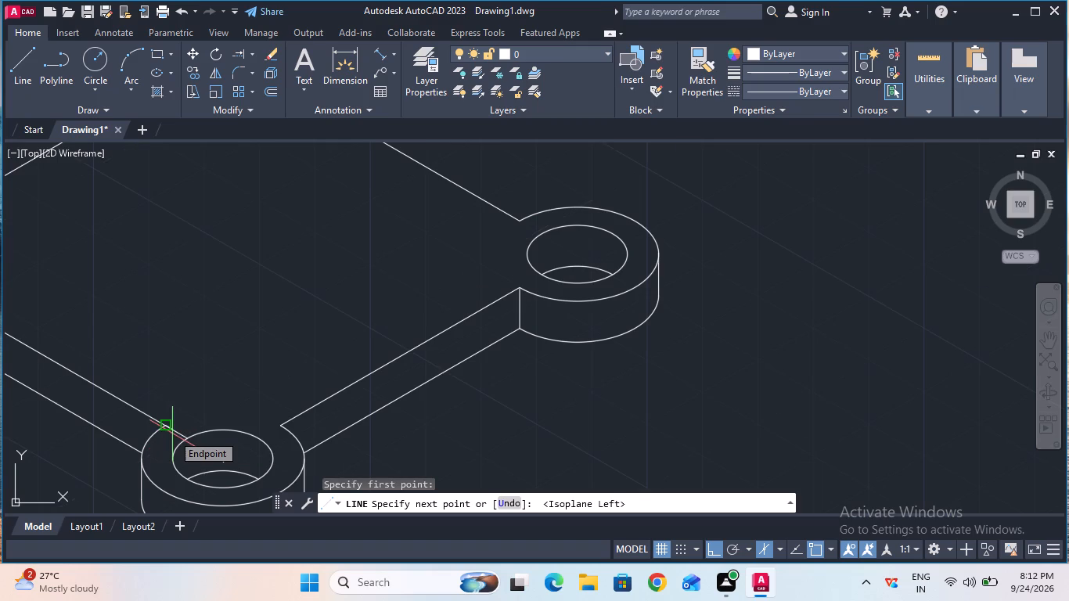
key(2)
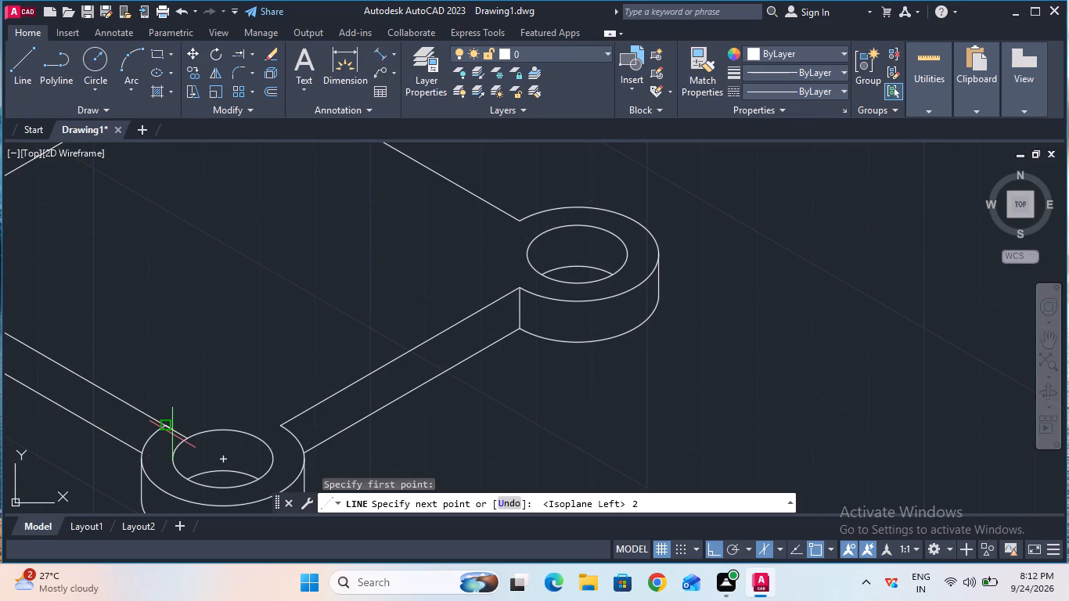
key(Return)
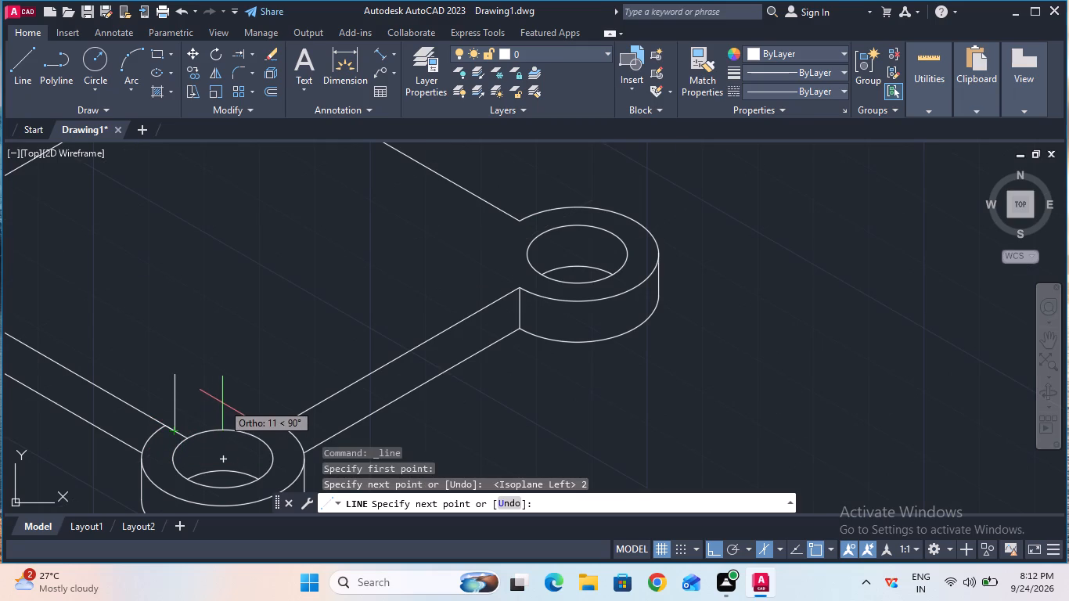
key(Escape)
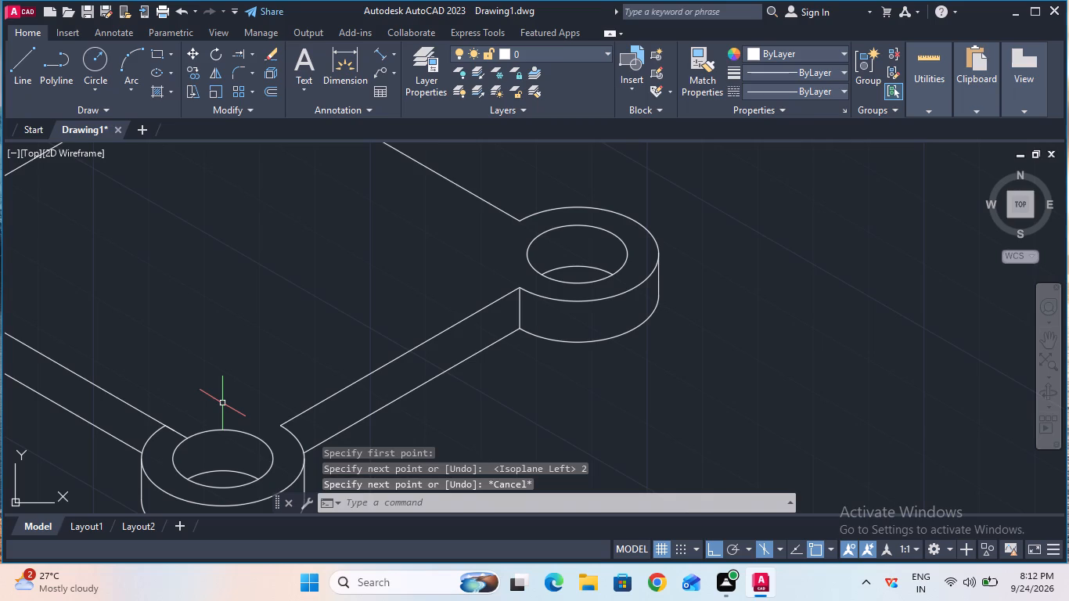
Draw an 8 mm helper line at 30° on the top isoplane from the front ring's junction with the upper front-left edge.
key(F5)
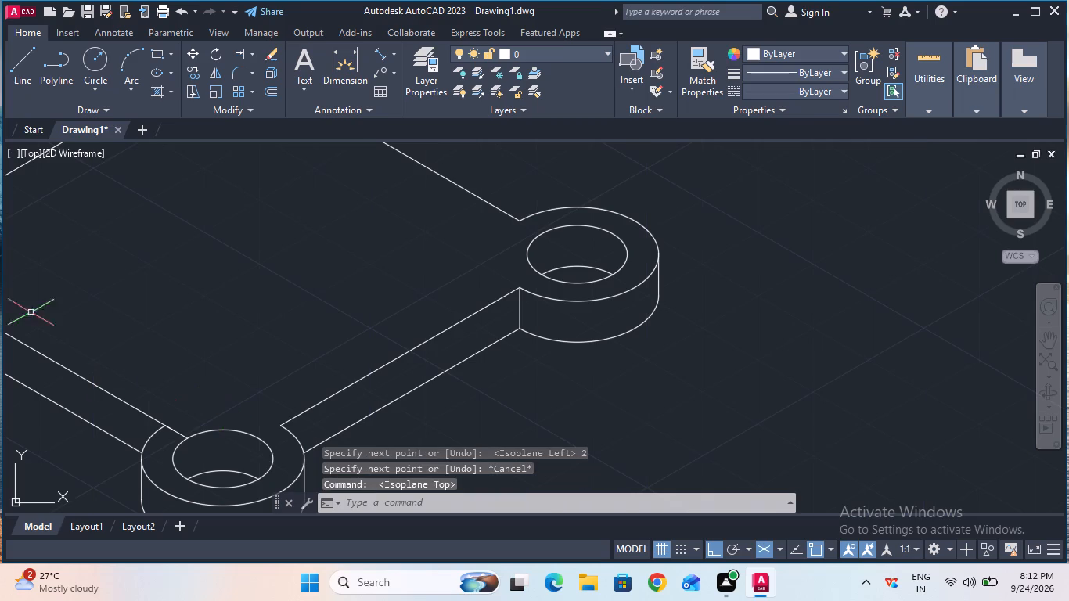
click(23, 82)
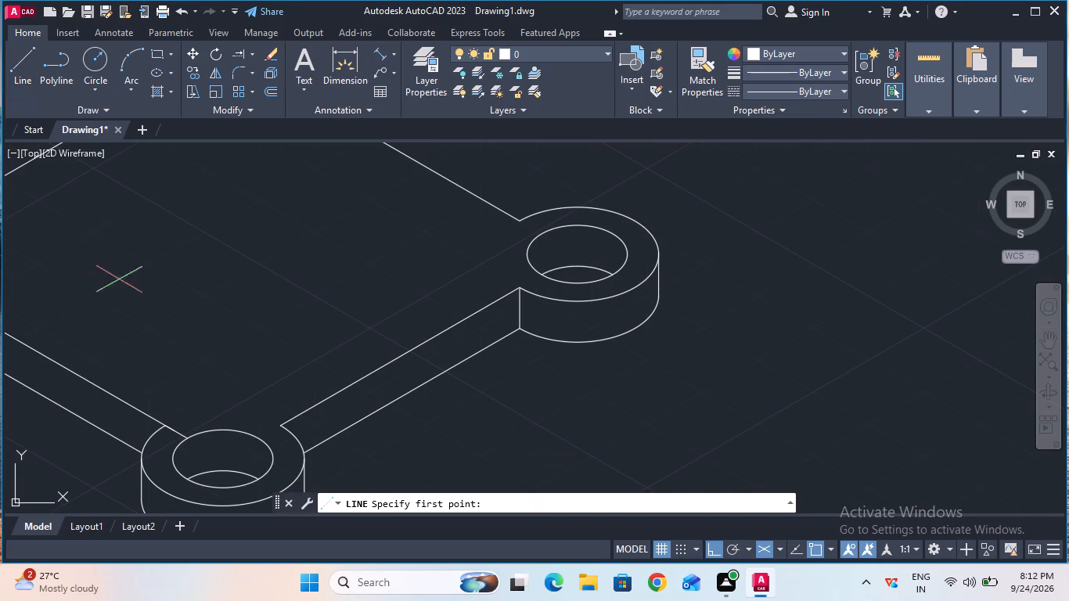
click(172, 425)
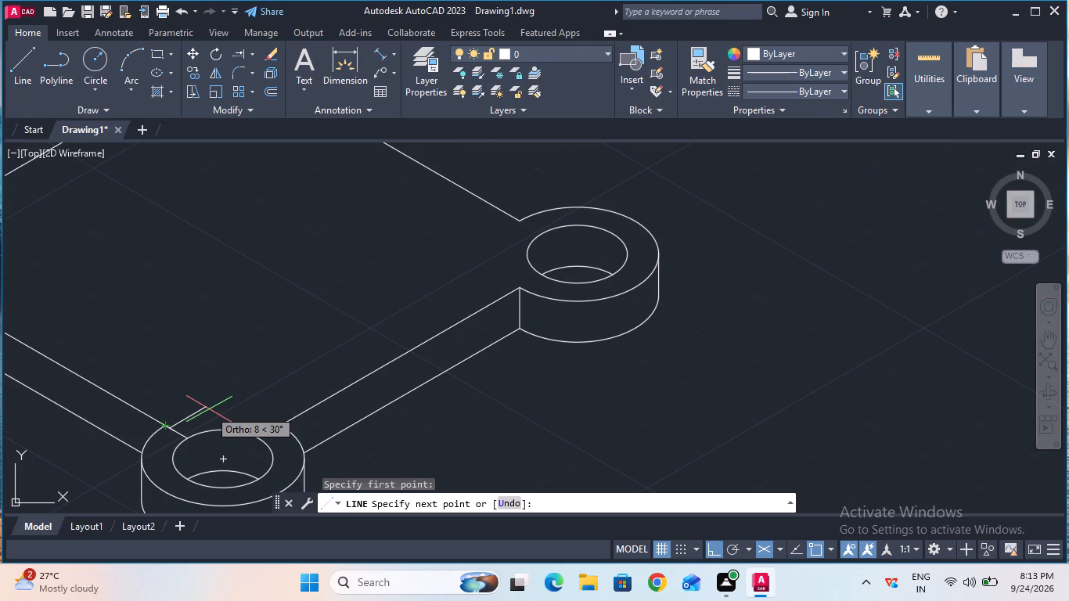
key(8)
key(Return)
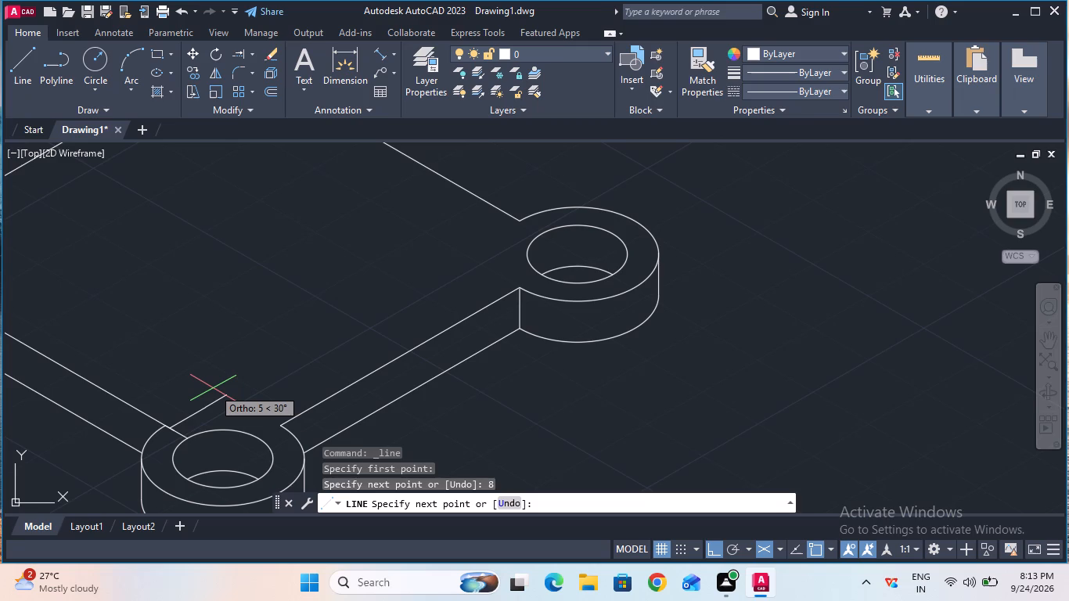
key(Escape)
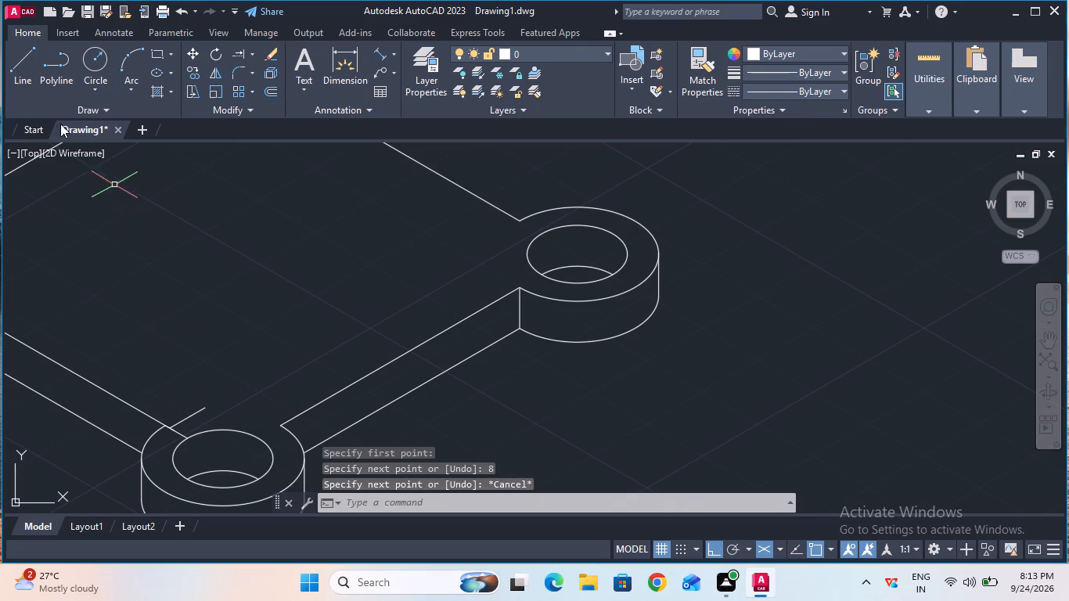
Draw a 6 mm line at 30° continuing from the far end of the 8 mm helper line.
click(26, 81)
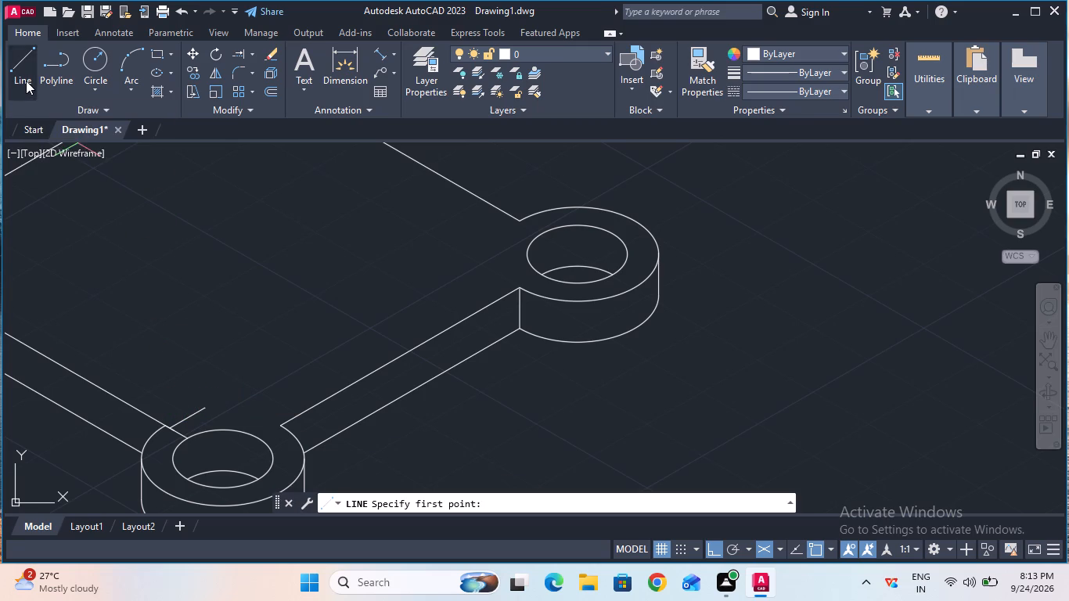
click(204, 403)
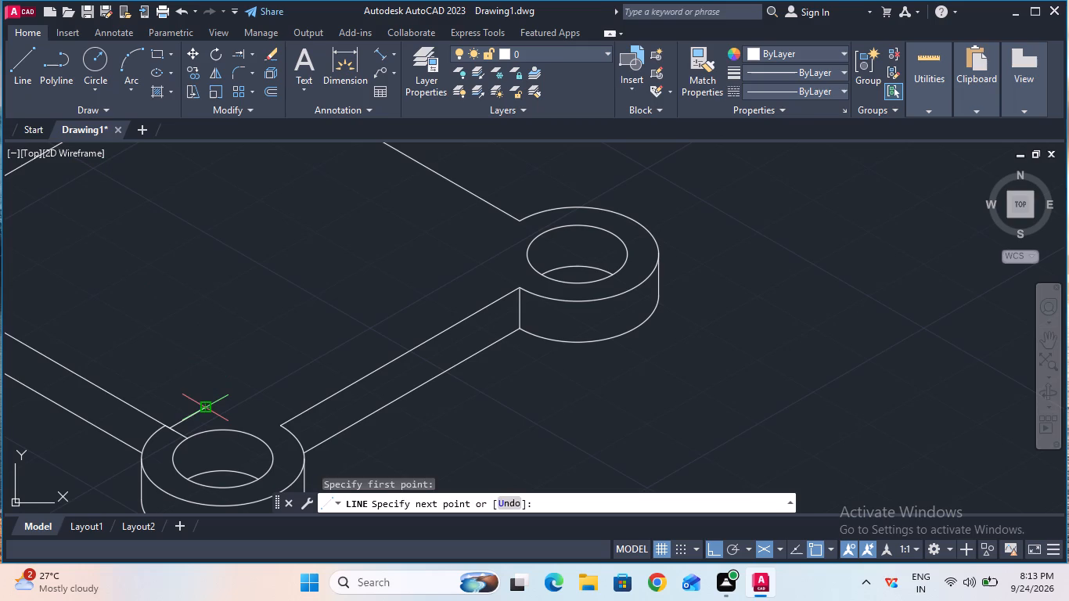
key(6)
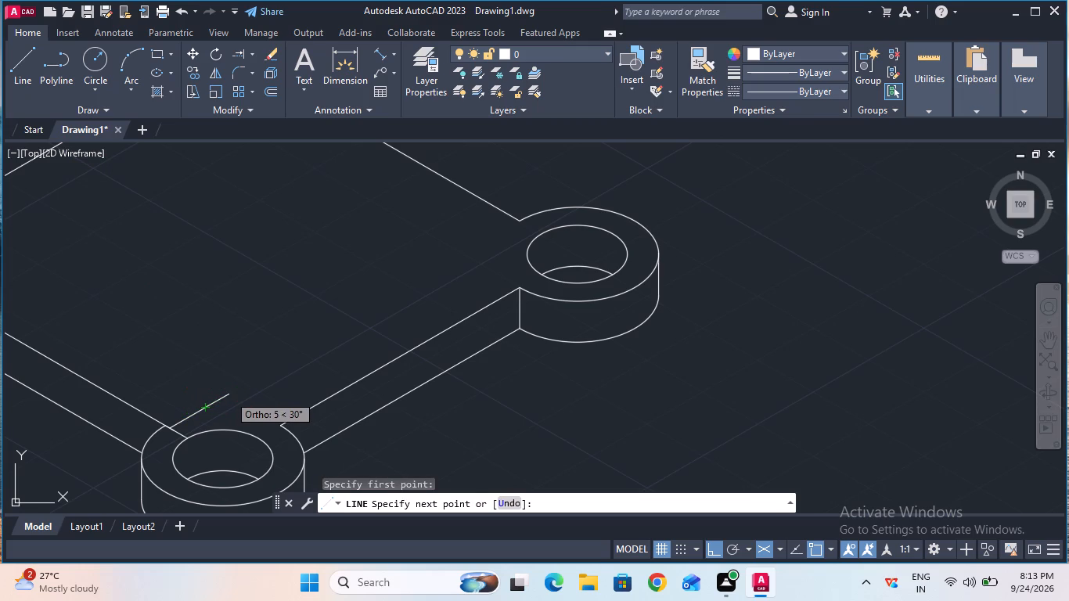
key(Return)
key(Escape)
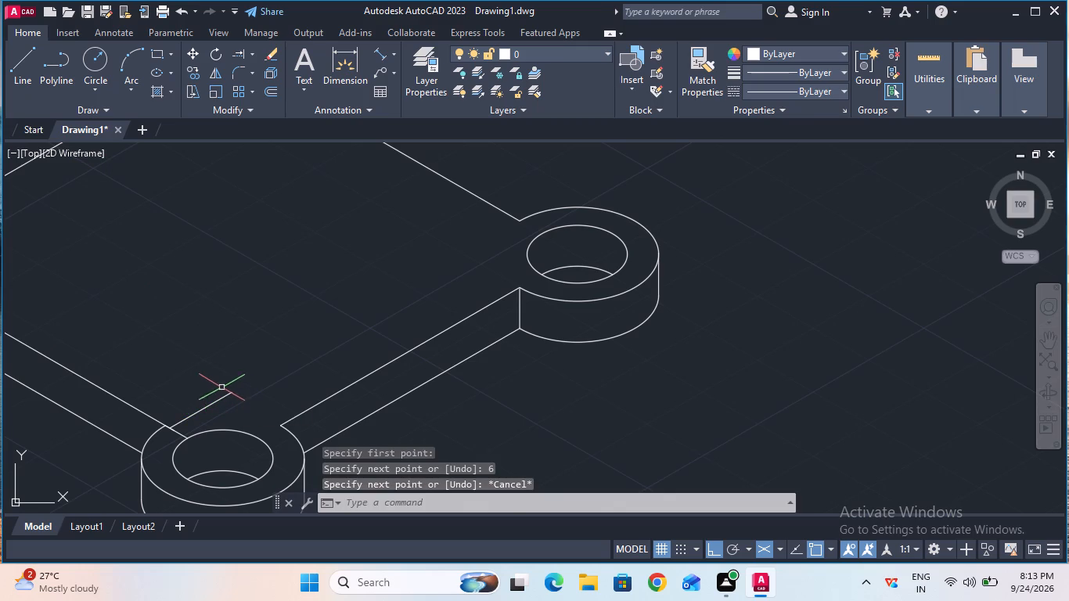
Trim away the 8 mm helper line and the parts of the upper front-left edge that run into the front ring.
click(250, 56)
click(254, 74)
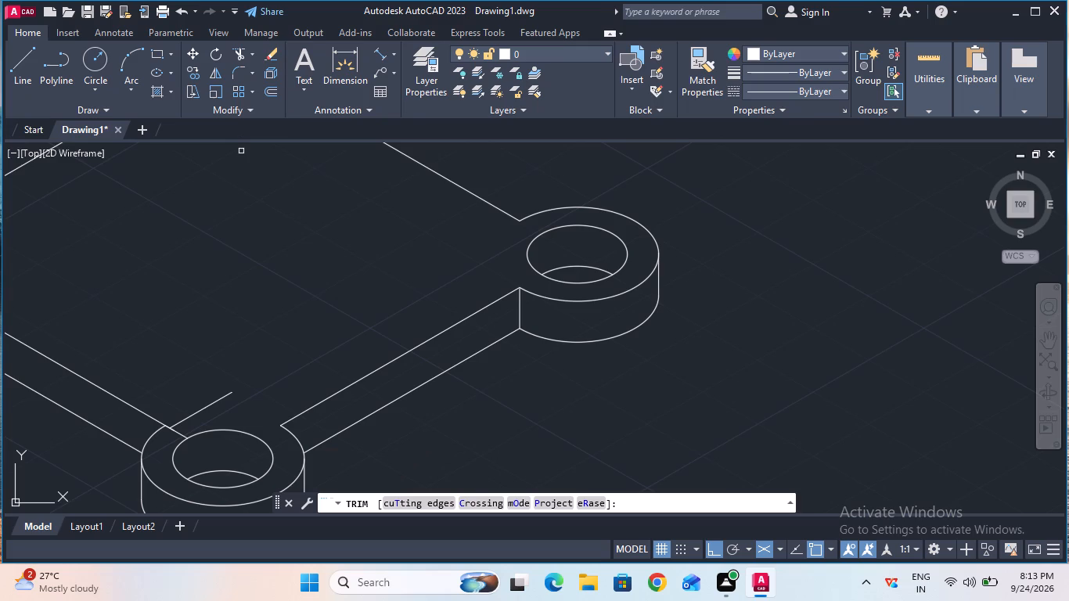
click(178, 419)
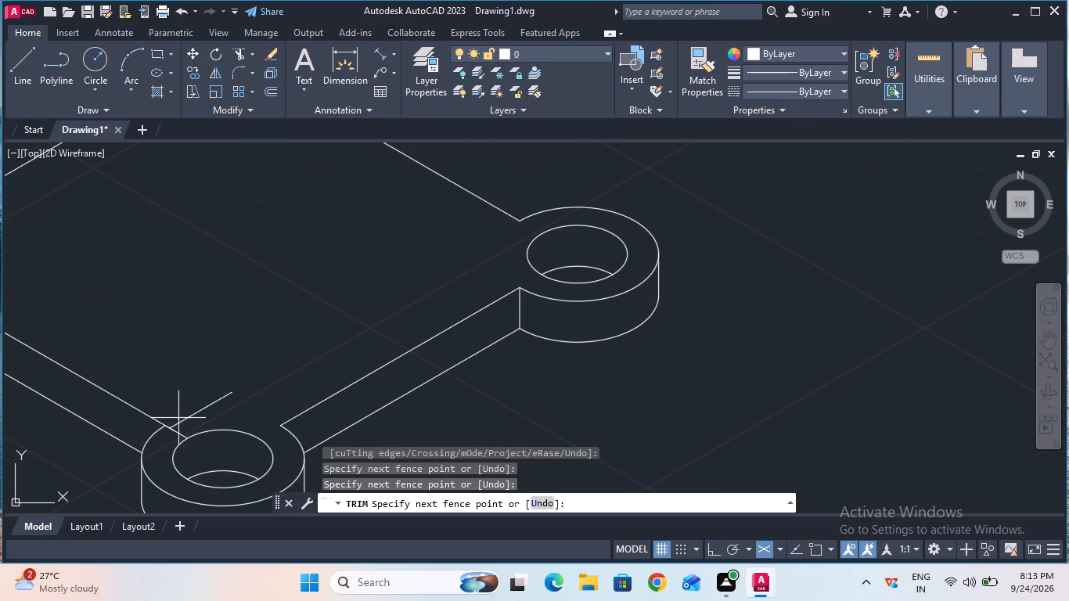
click(181, 425)
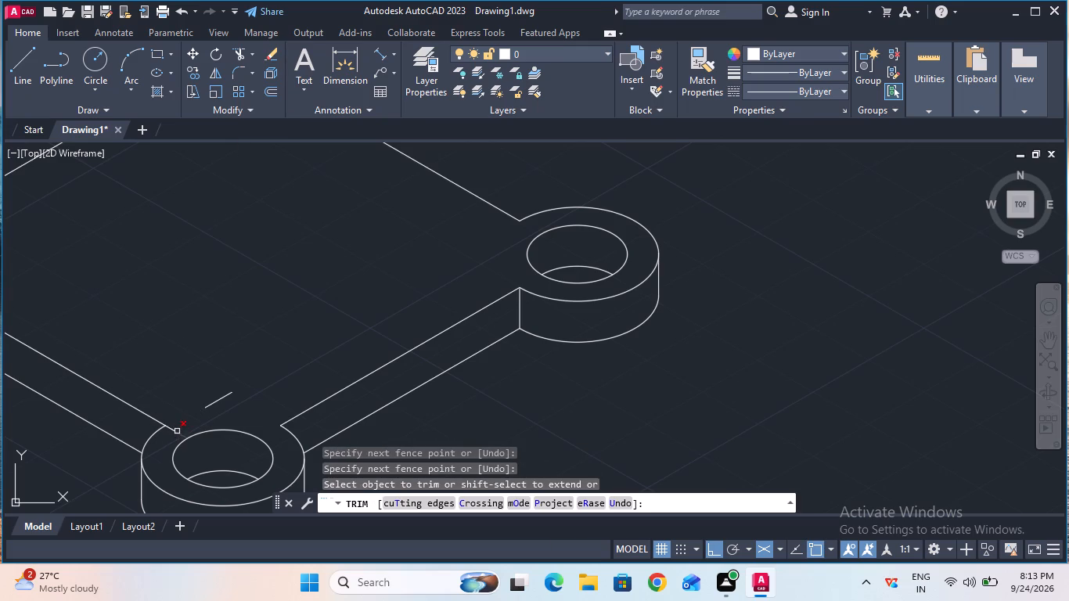
click(177, 430)
click(173, 433)
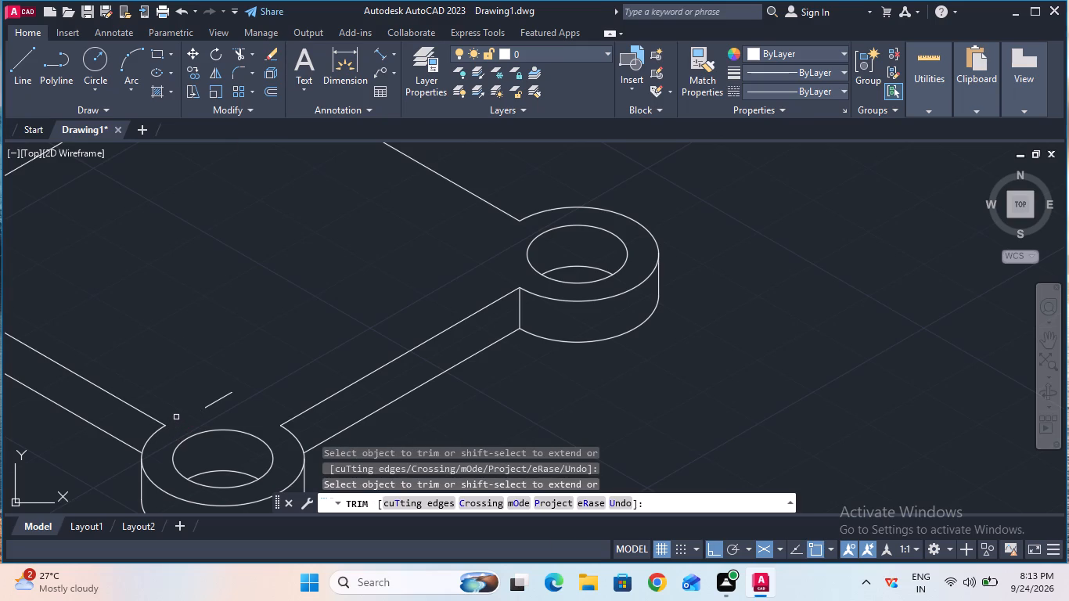
key(Escape)
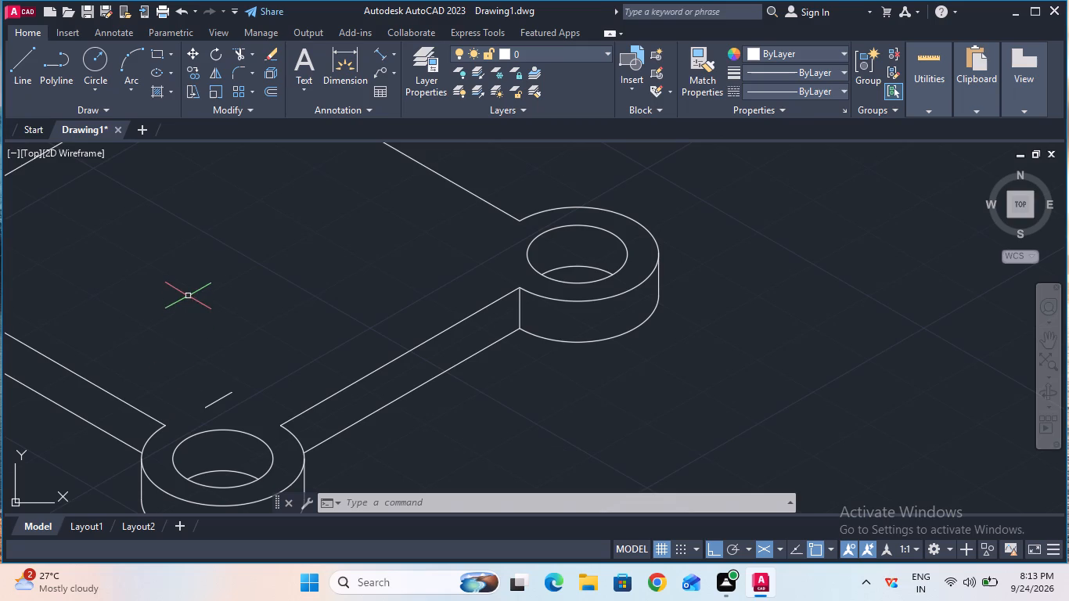
Draw a 36 mm vertical line upward from the far end of the 6 mm line, on the right isoplane.
click(34, 92)
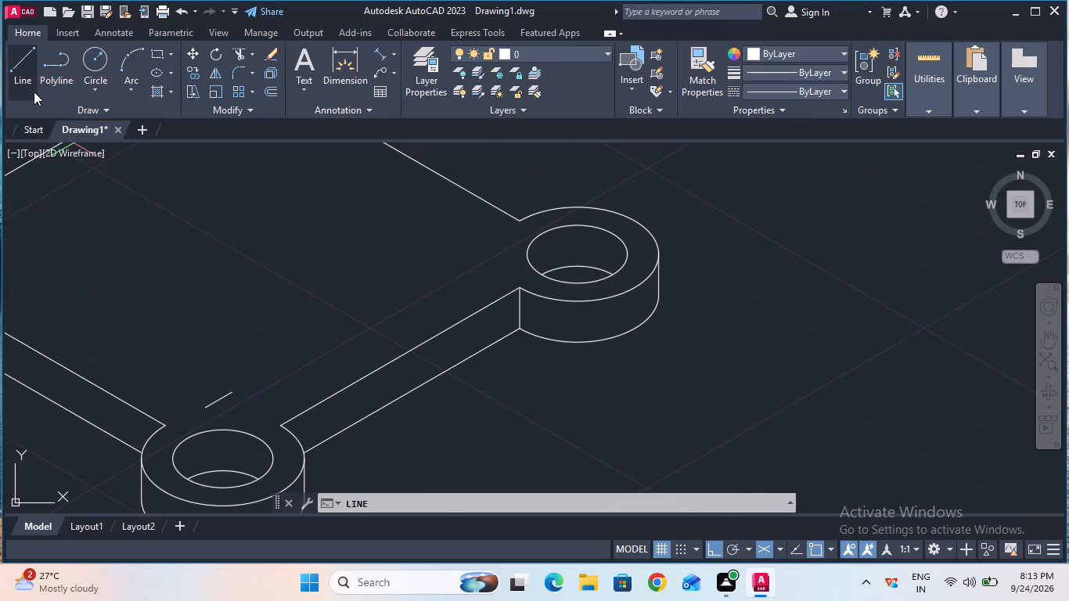
click(234, 391)
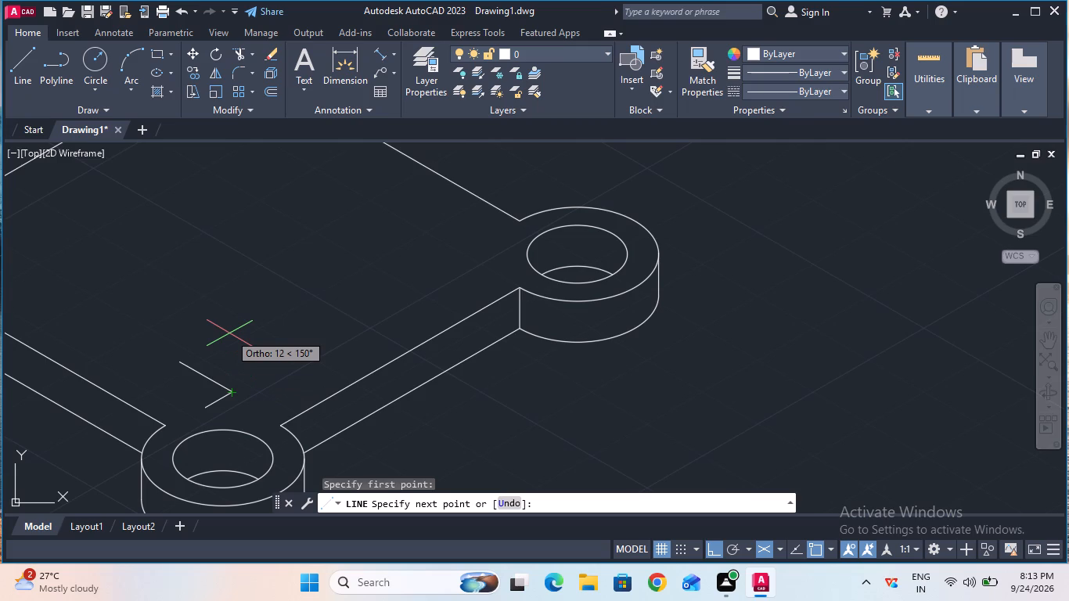
key(F5)
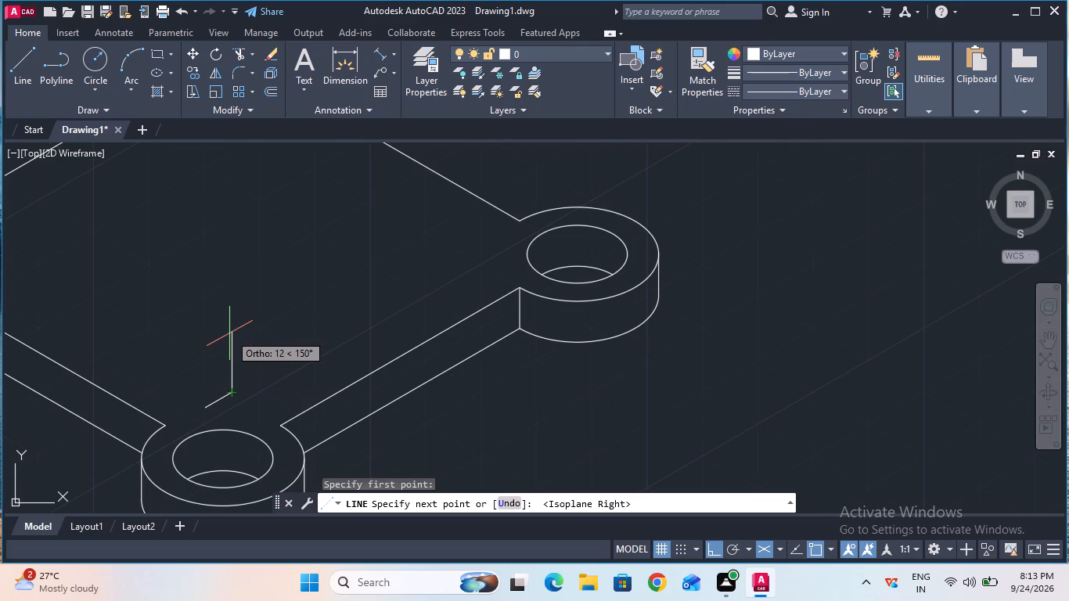
text(36)
key(Return)
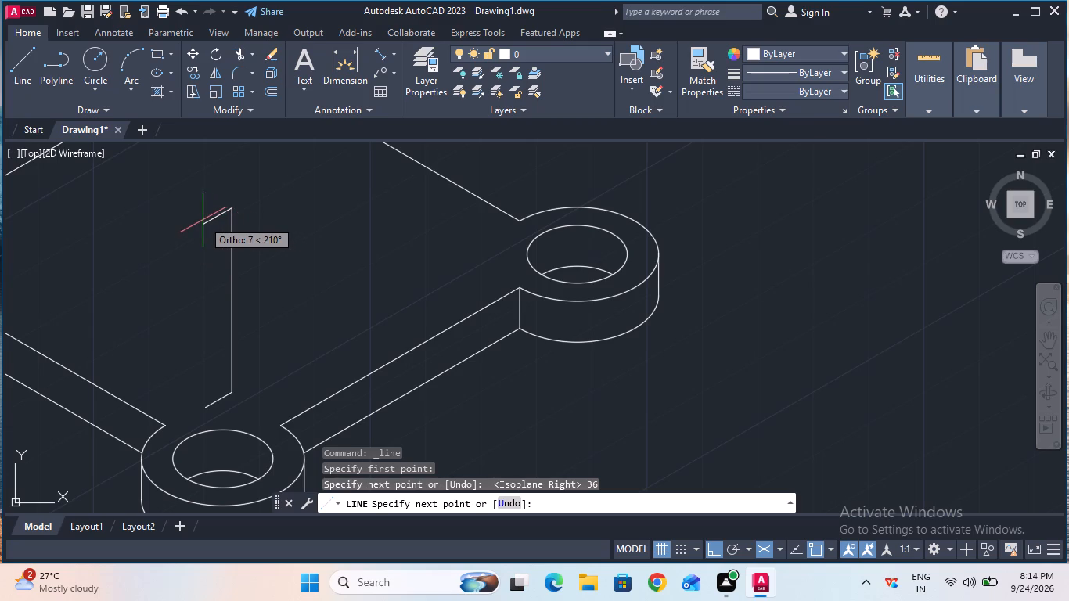
Complete the upright's narrow end outline with a 6 mm line at 210° from the vertical's top and a 36 mm line straight down.
key(6)
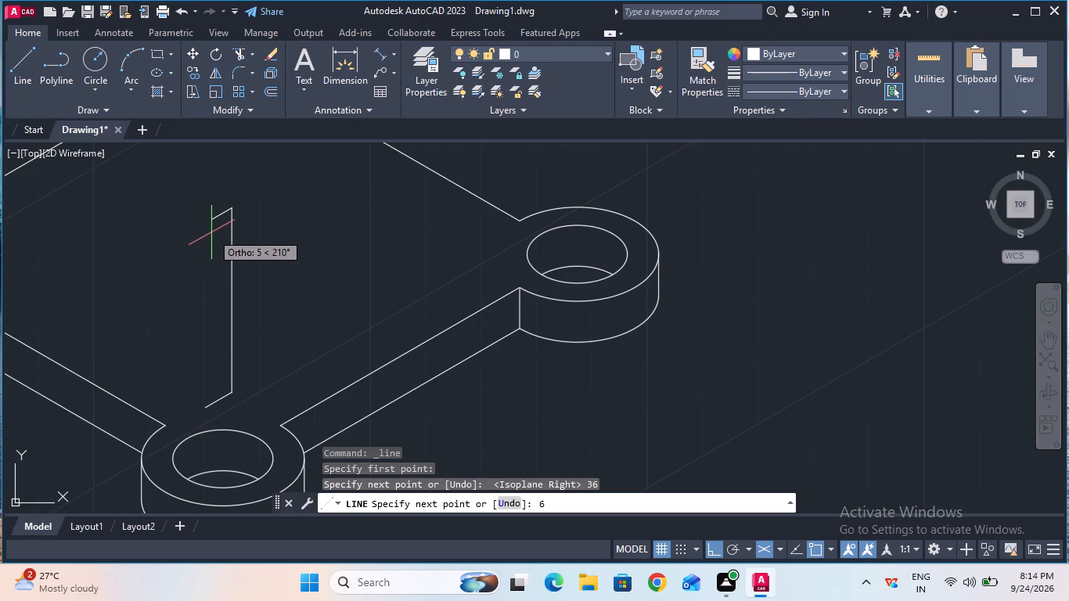
key(F5)
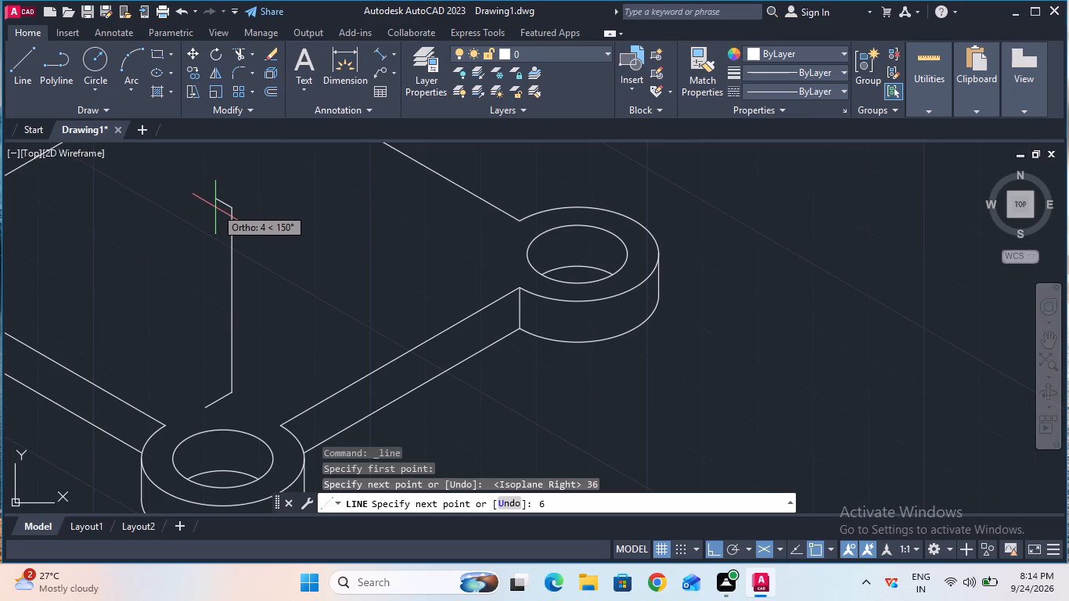
key(F5)
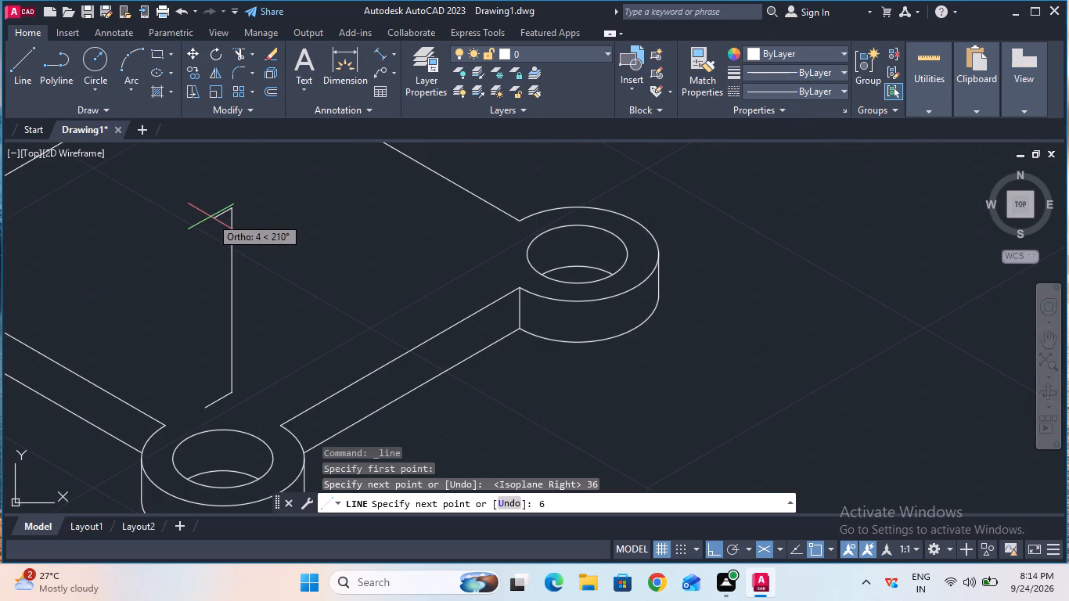
key(6)
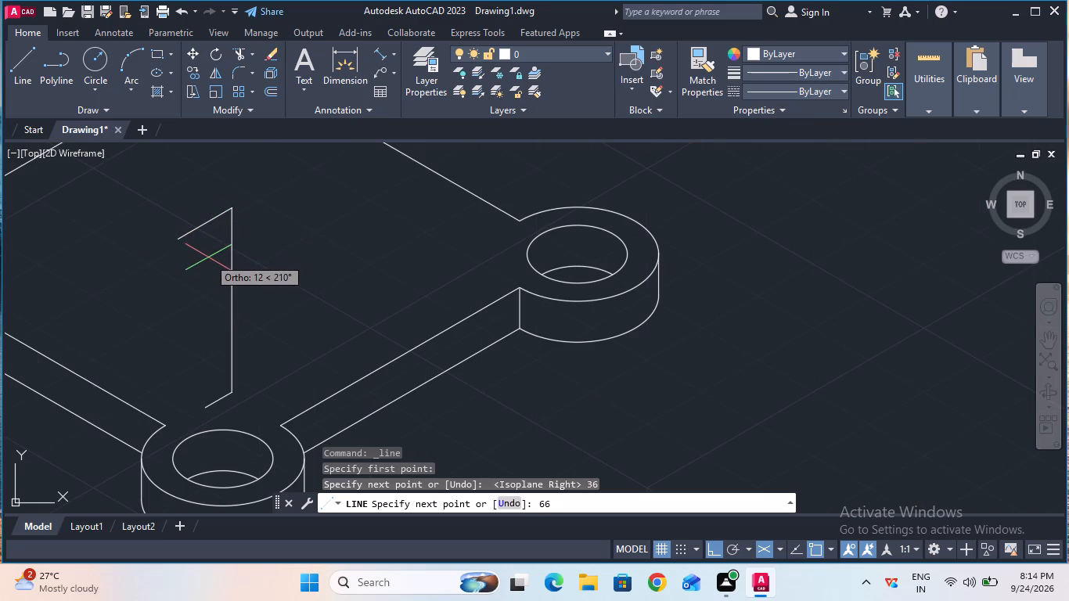
key(F5)
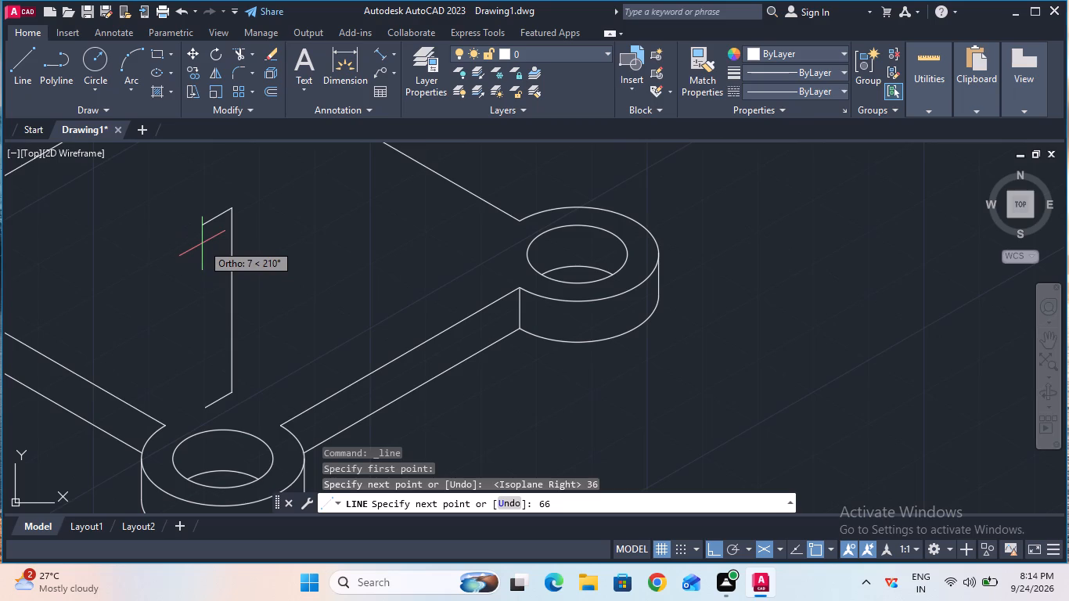
key(6)
key(BackSpace)
key(BackSpace)
key(BackSpace)
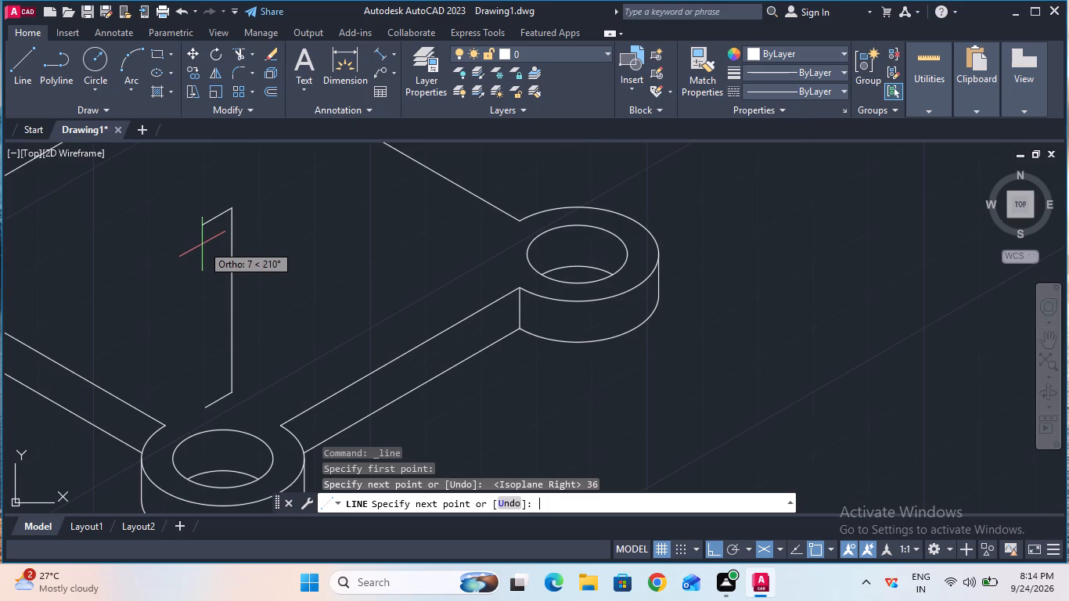
key(6)
key(Return)
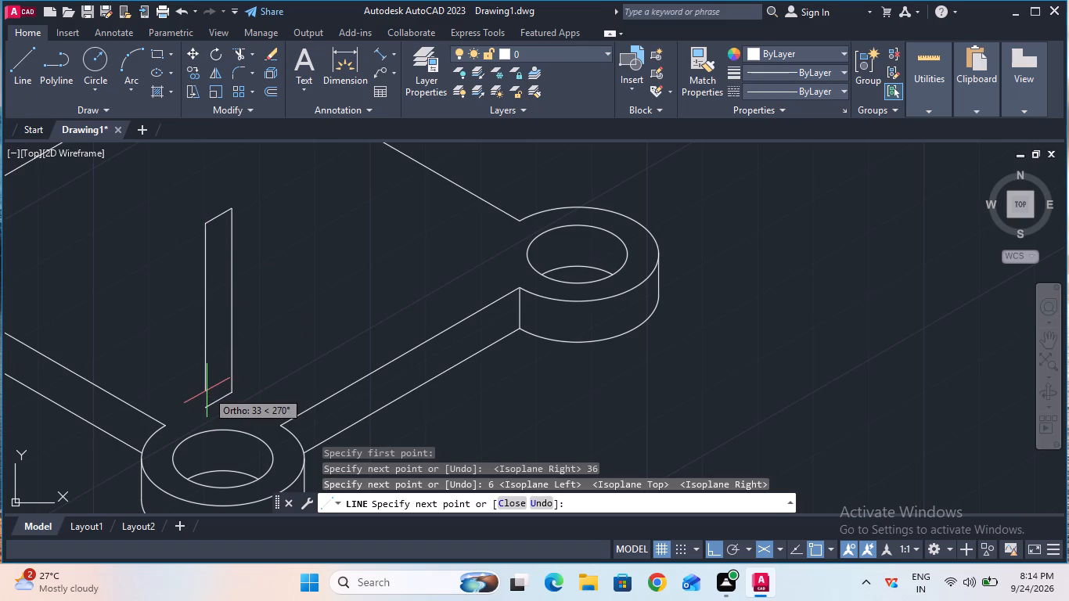
key(3)
key(6)
key(Return)
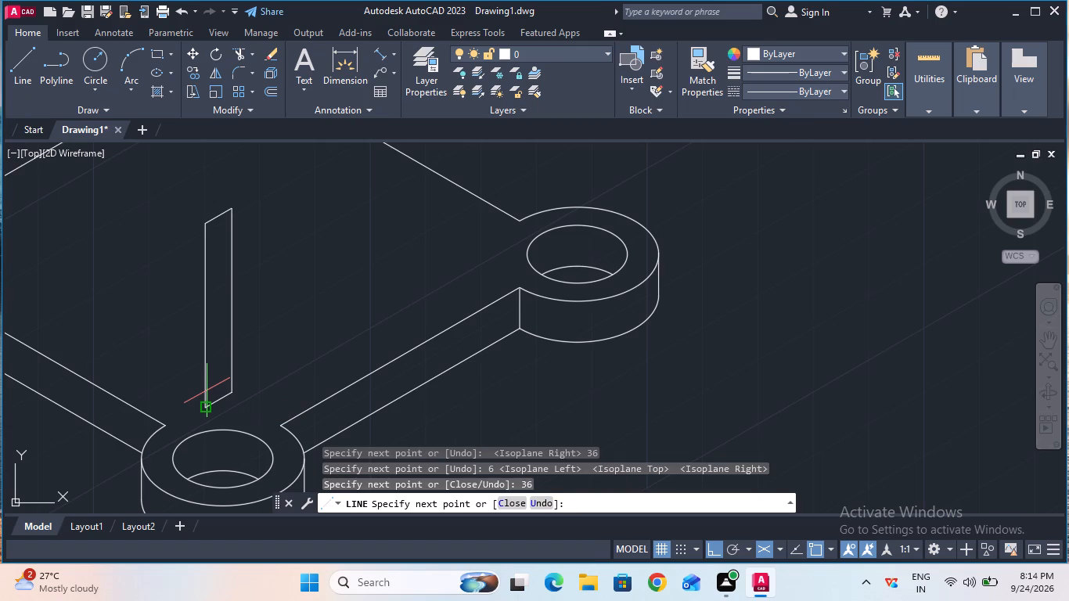
key(Escape)
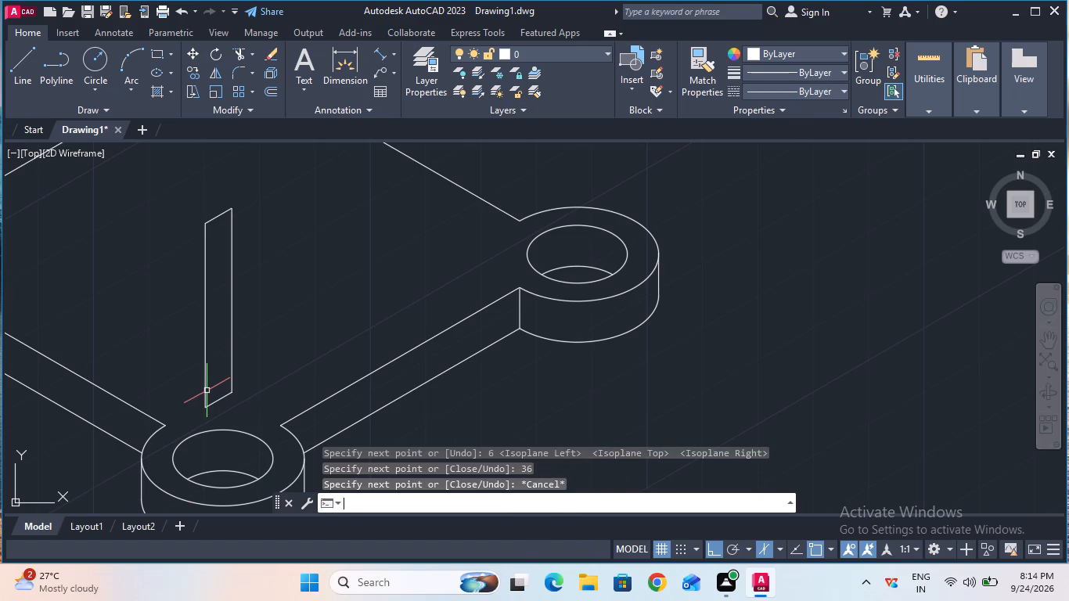
Draw a 60 mm line at 150° on the left isoplane from the upright's lower front corner.
ctrl+scroll(207, 390, down, 1)
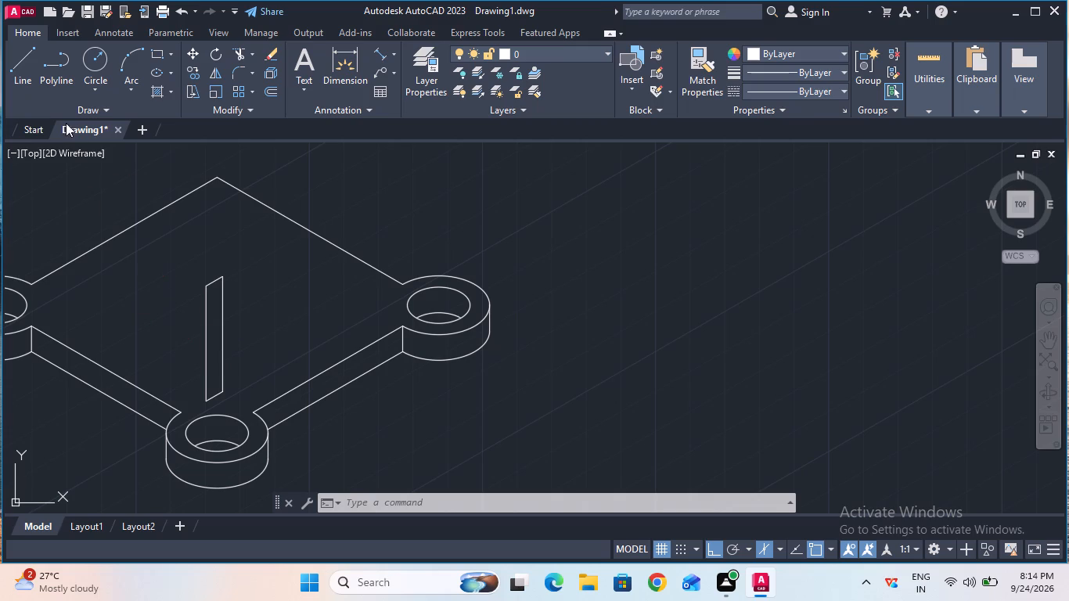
click(31, 86)
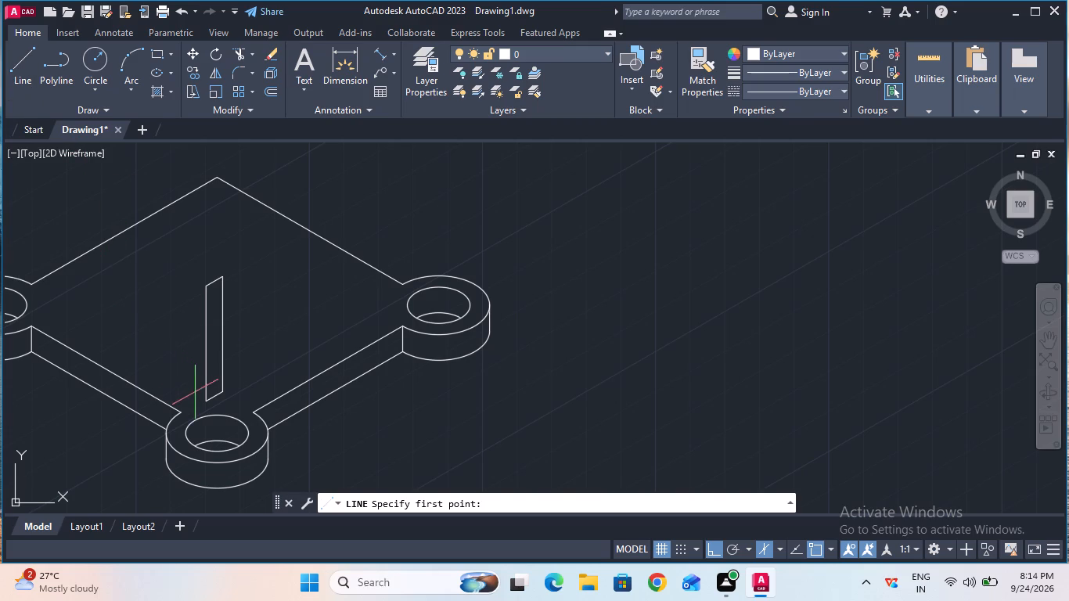
click(207, 399)
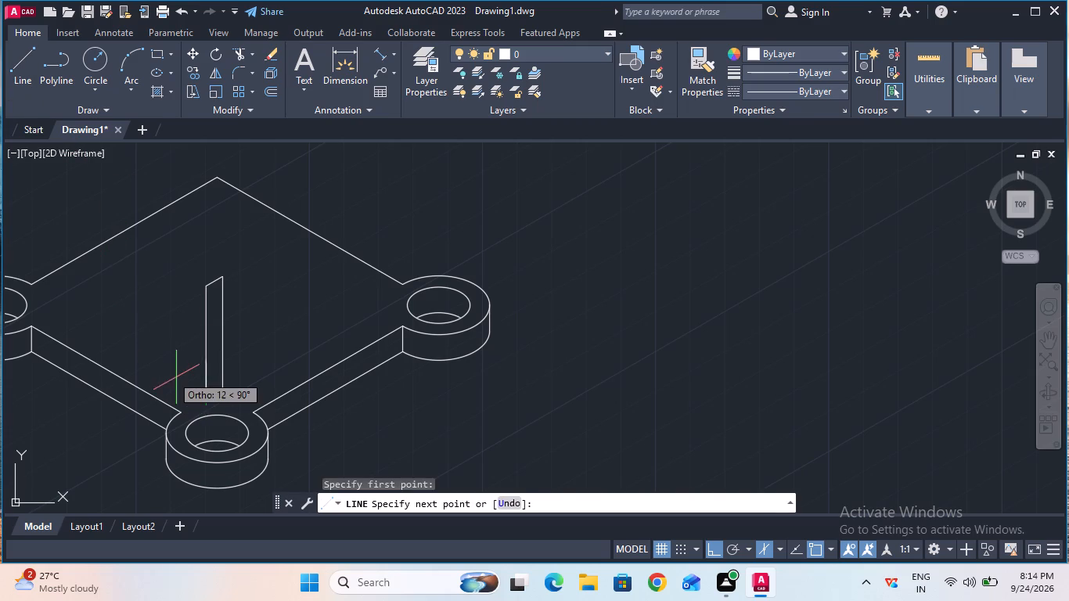
key(F5)
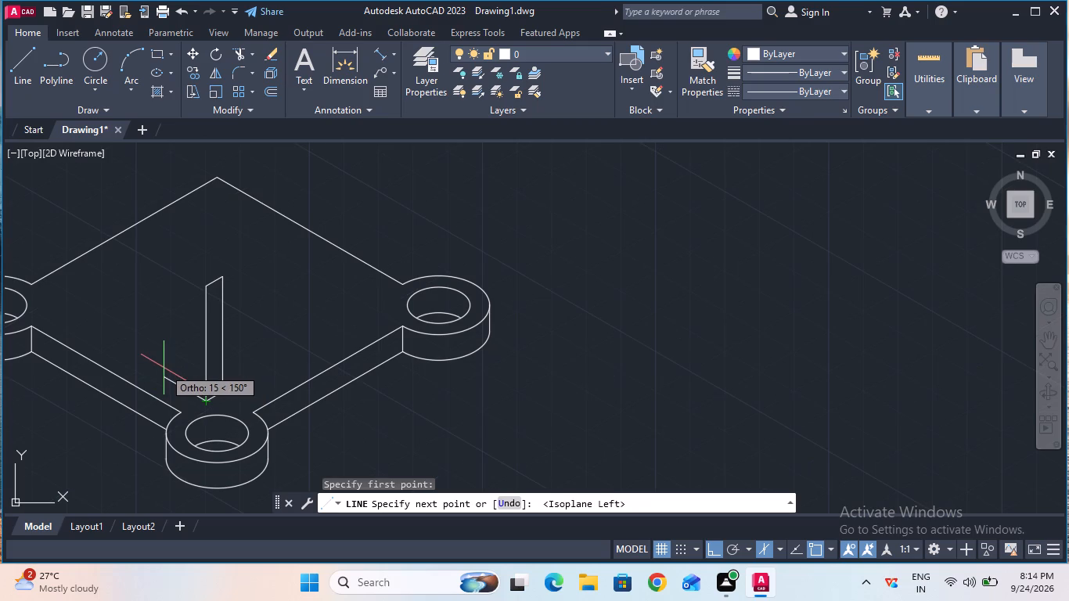
text(60)
key(Return)
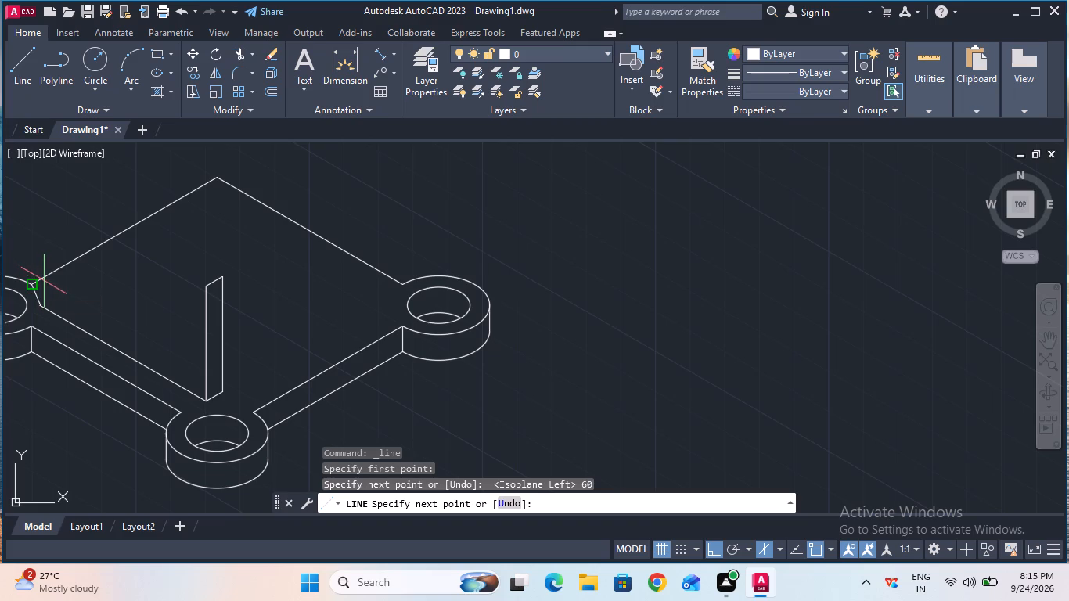
Draw a 116 mm vertical line upward from the far end of the 60 mm line, on the right isoplane.
key(F5)
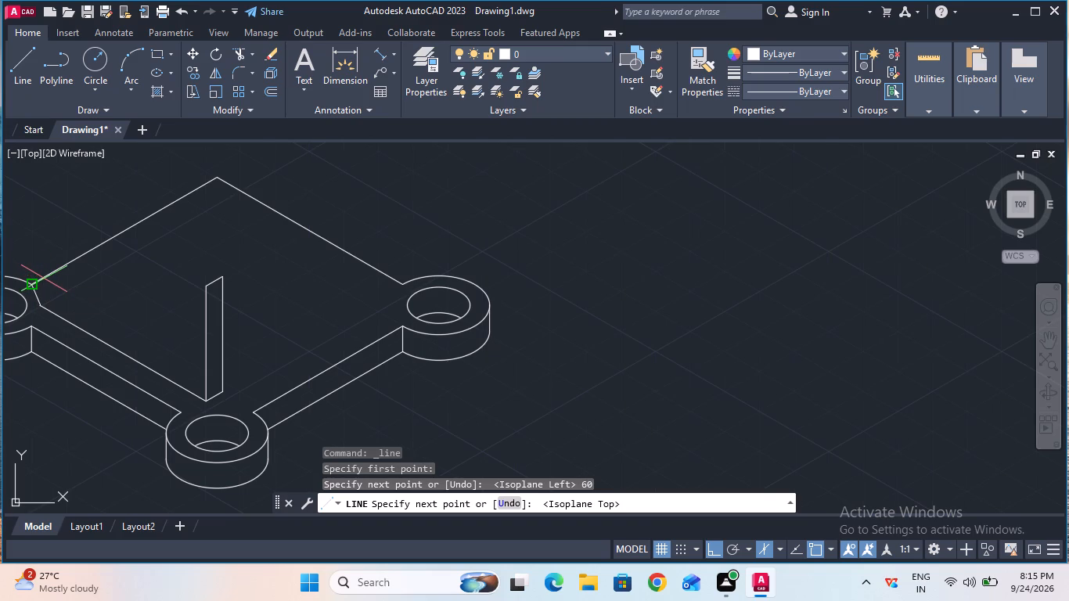
key(F5)
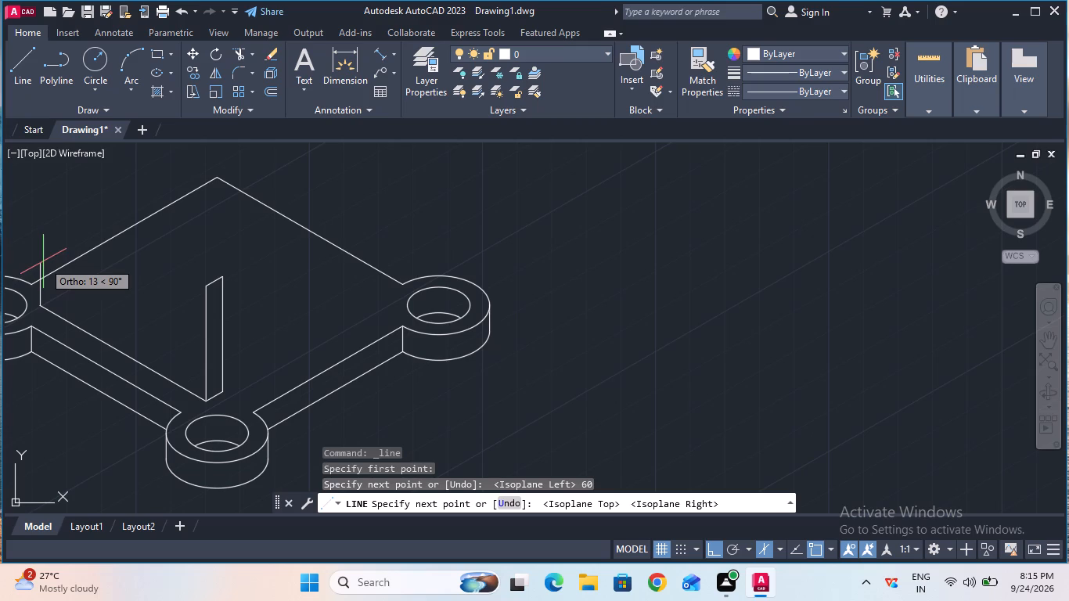
text(116)
key(Return)
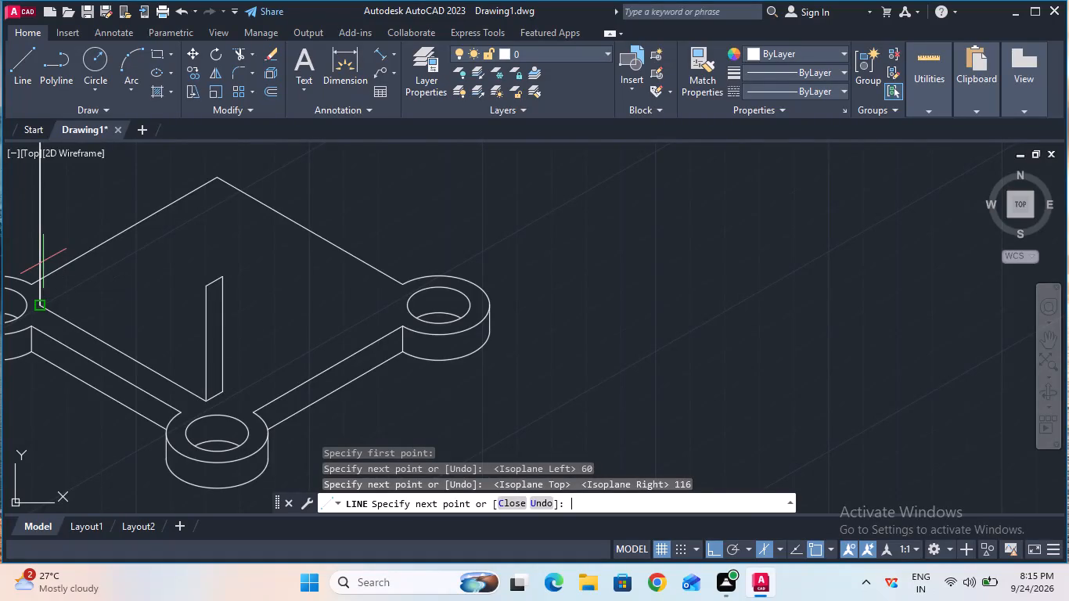
ctrl+scroll(43, 261, down, 2)
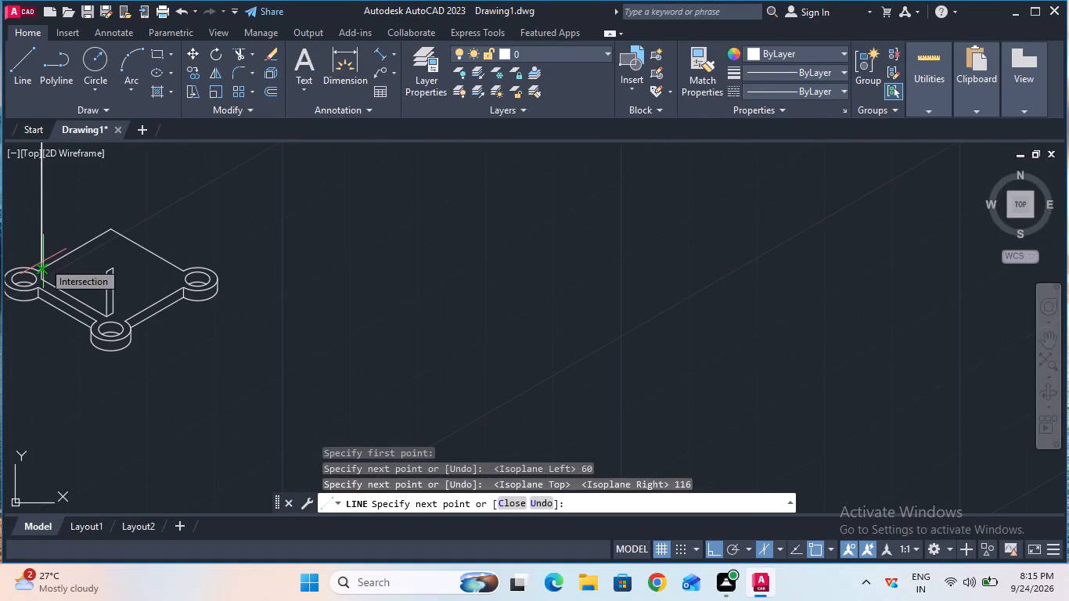
key(Escape)
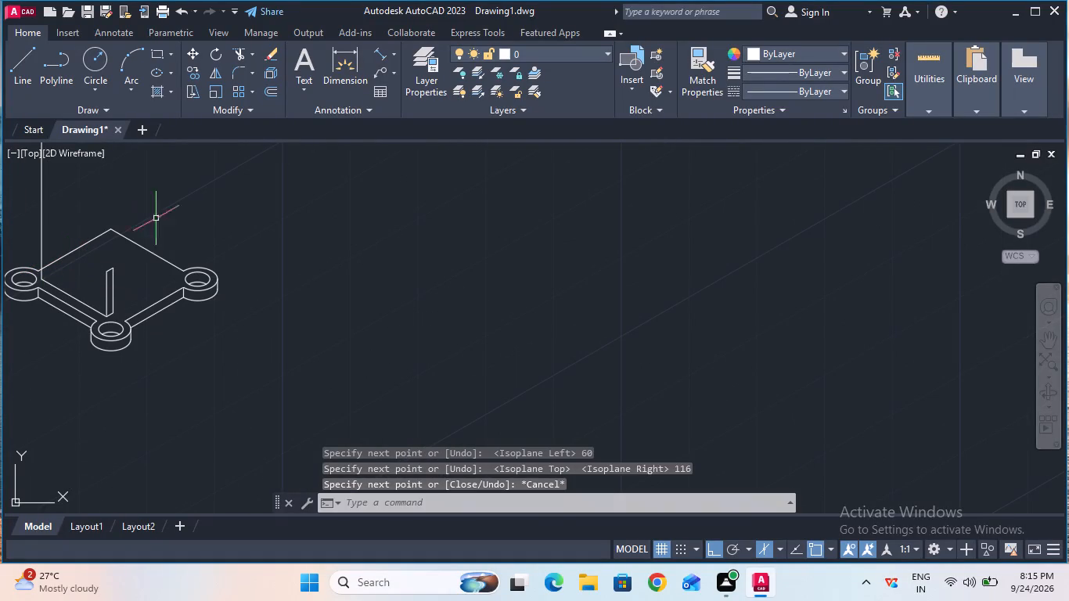
Check the length of the line between the tall vertical and the upright's lower corner using an aligned dimension preview, without placing it.
click(1043, 340)
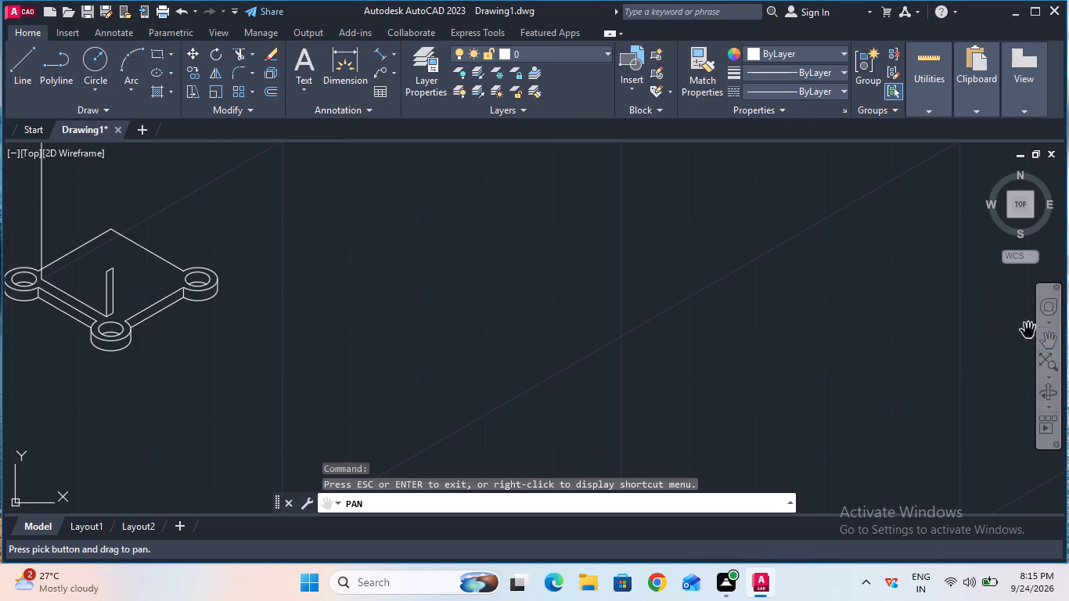
drag(218, 236, 365, 329)
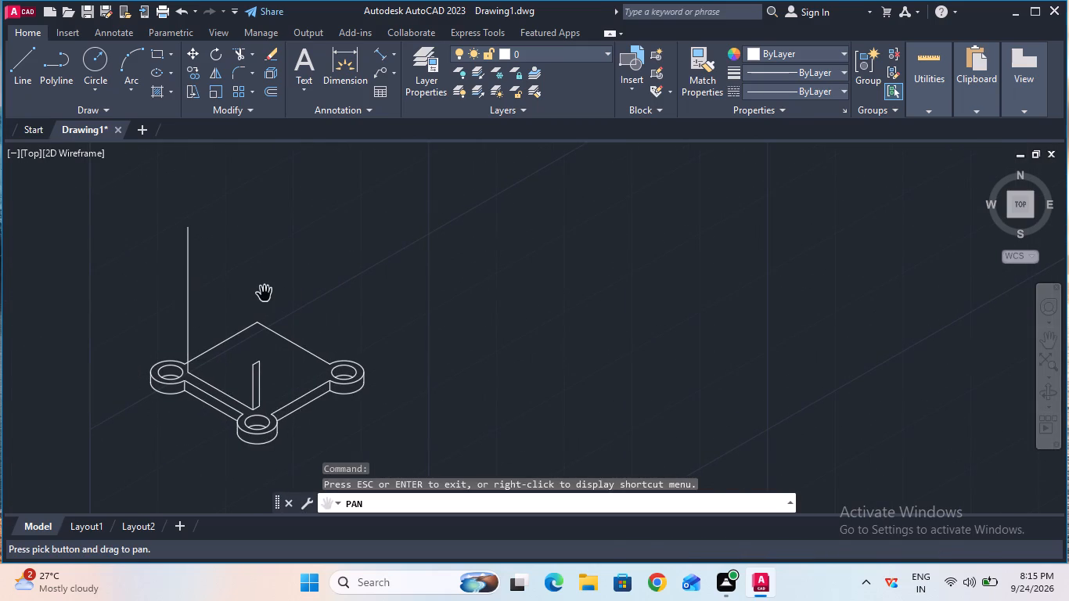
key(Escape)
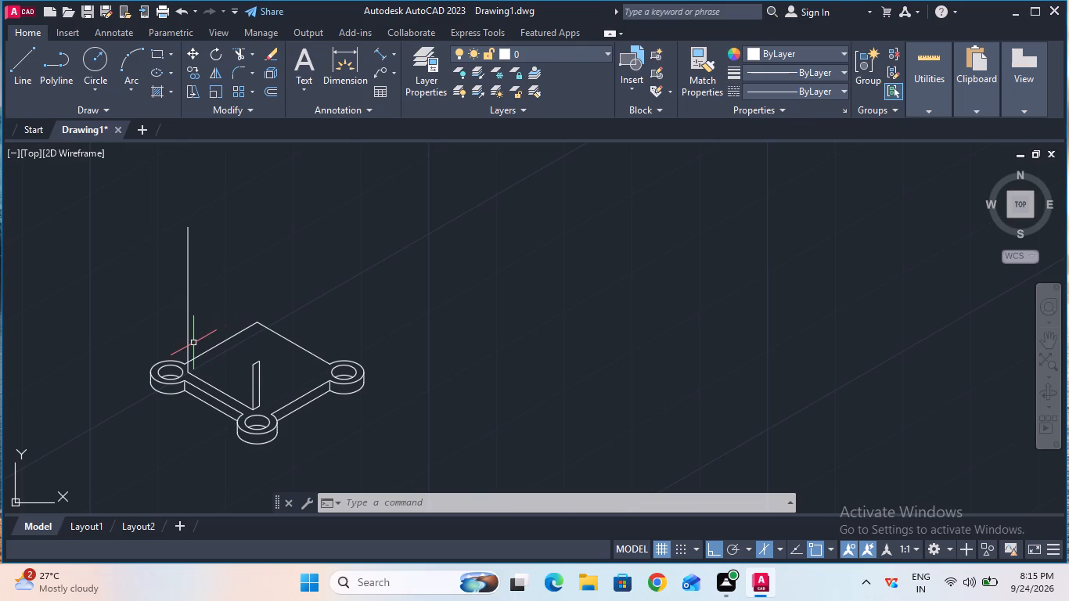
ctrl+scroll(192, 343, up, 1)
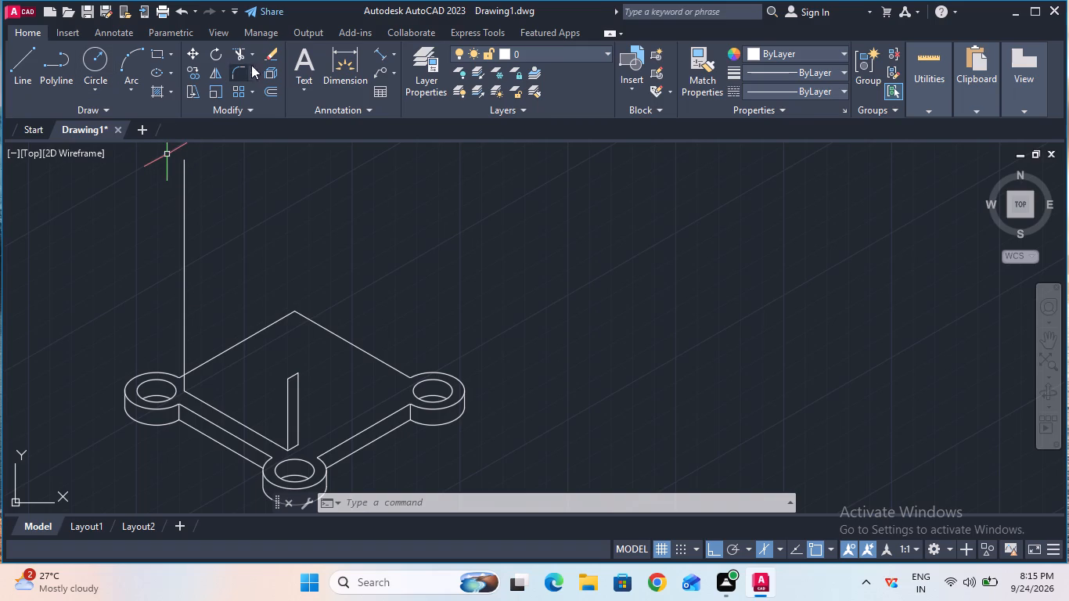
click(373, 53)
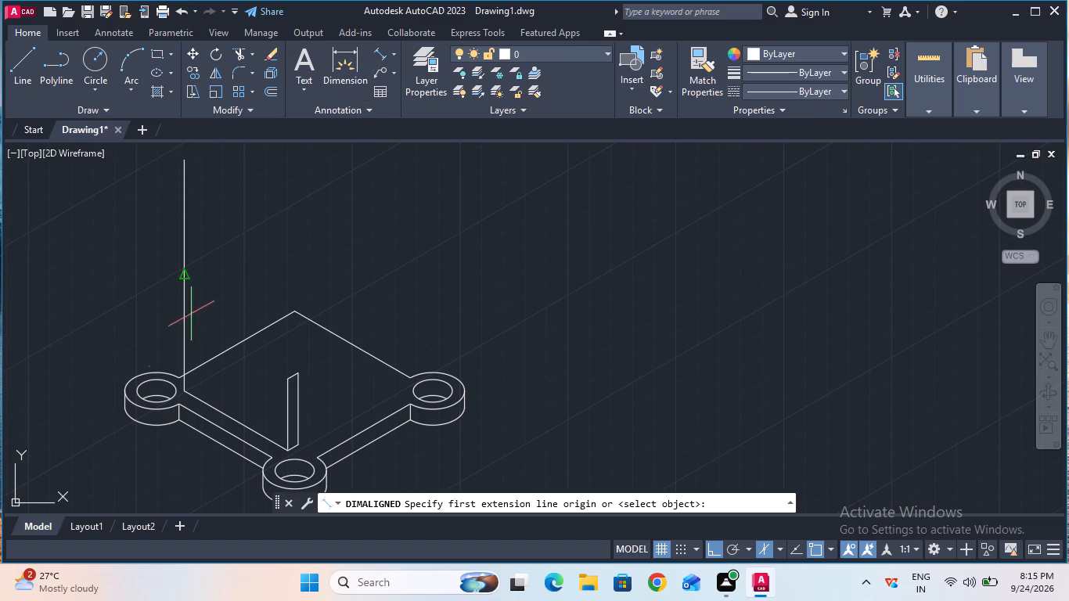
click(181, 389)
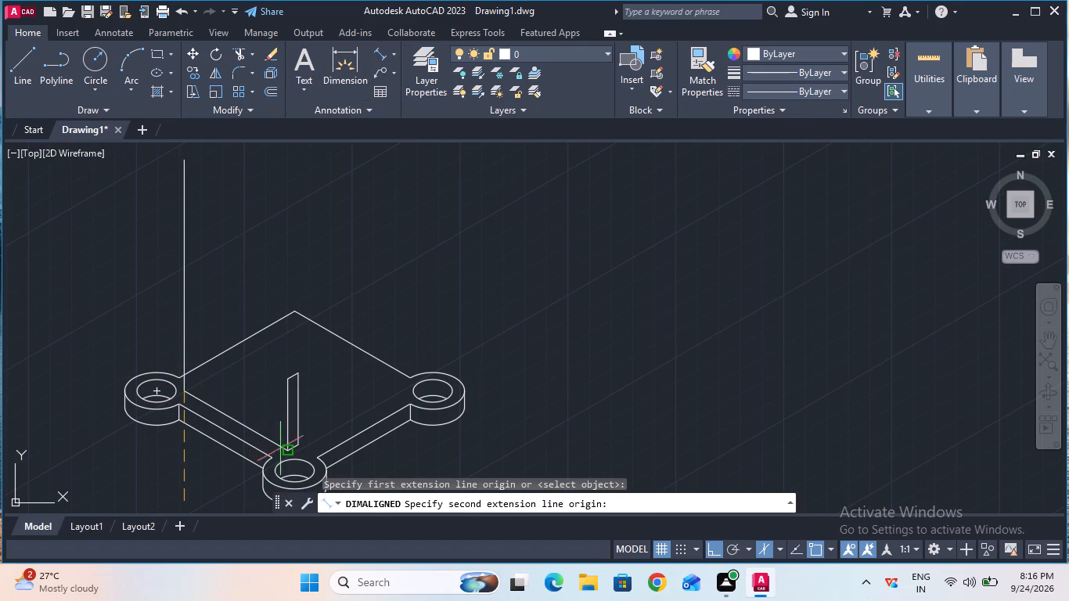
click(291, 452)
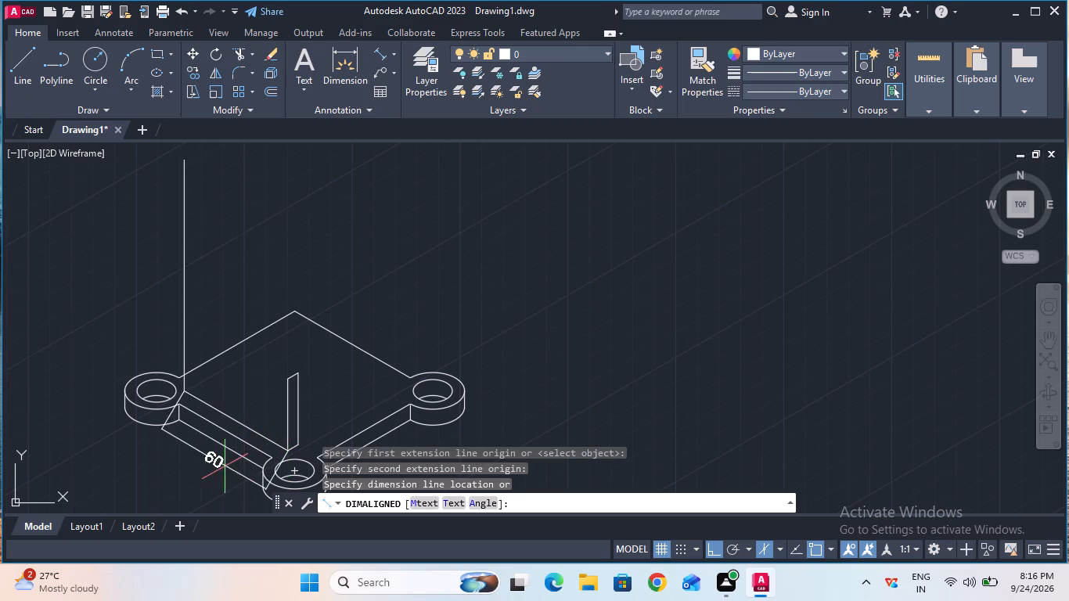
key(Escape)
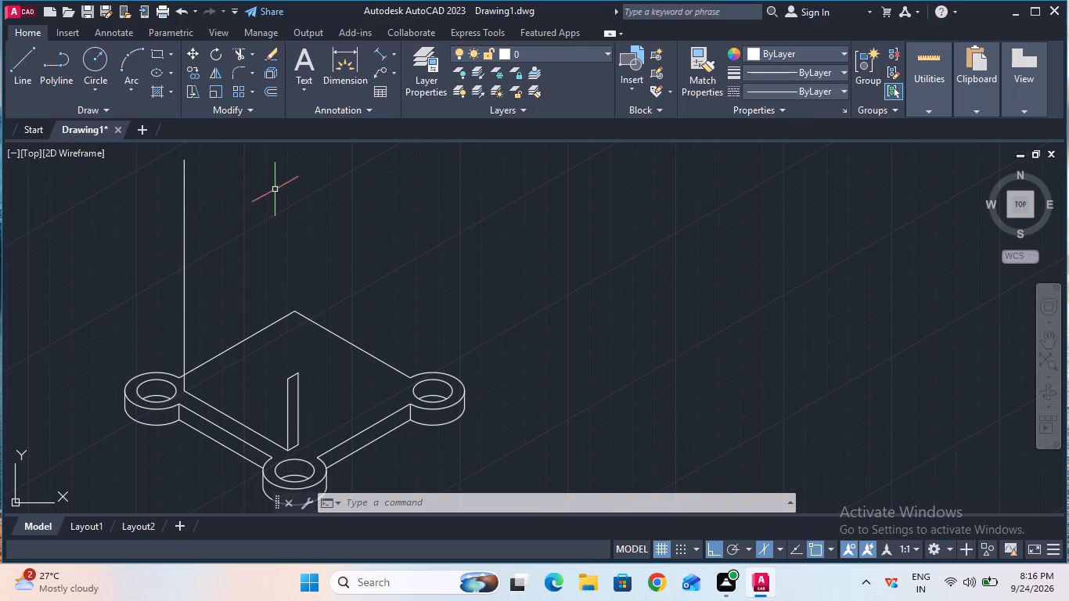
Draw a 30 mm centre line at 330° from the top of the tall vertical, using the CENTER linetype on the left isoplane.
click(804, 91)
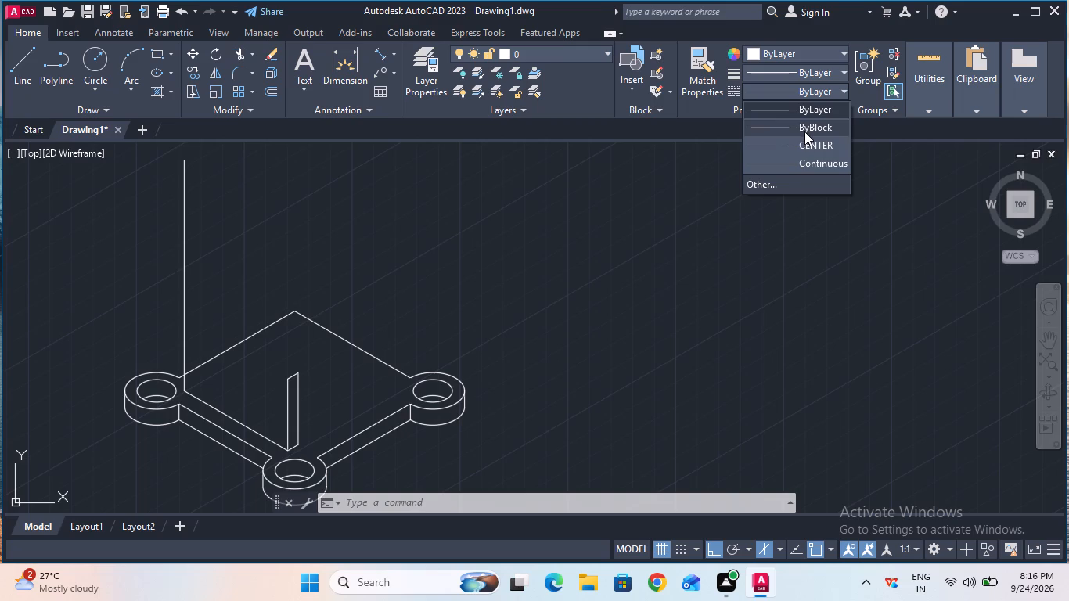
click(806, 144)
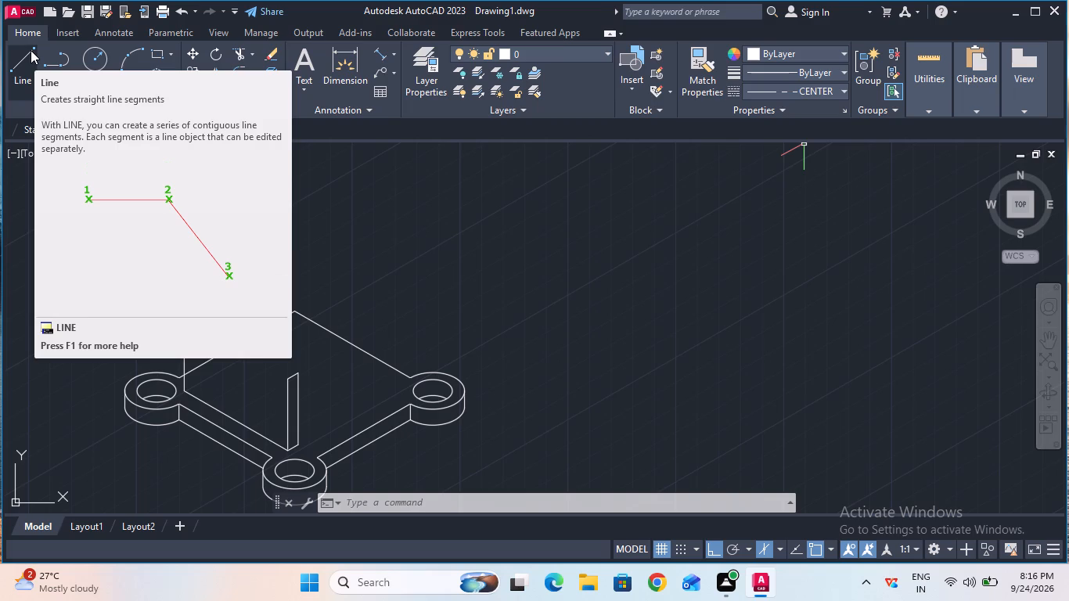
click(31, 50)
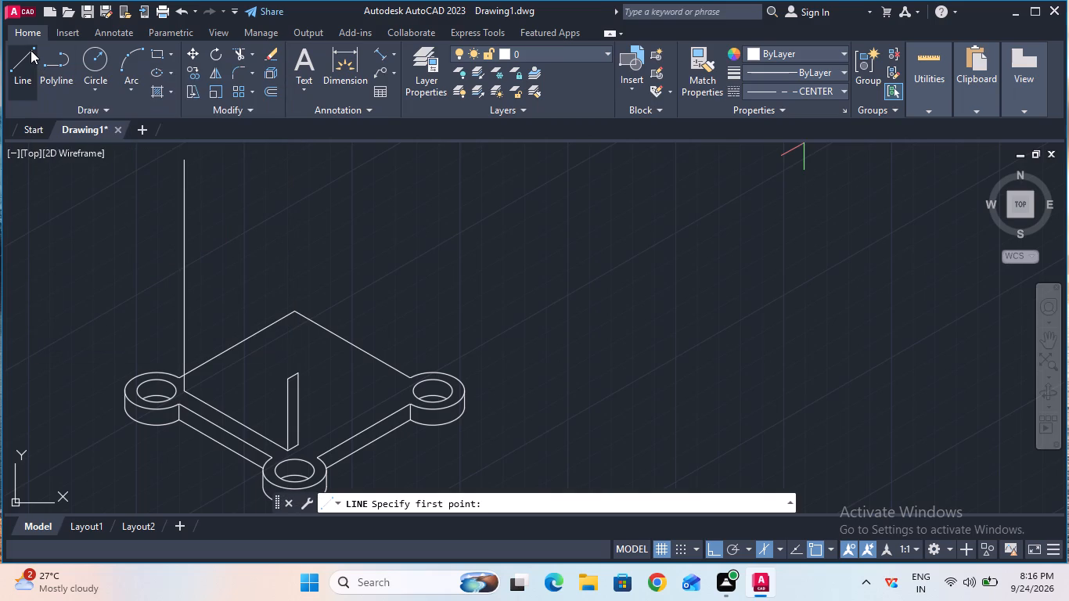
click(183, 159)
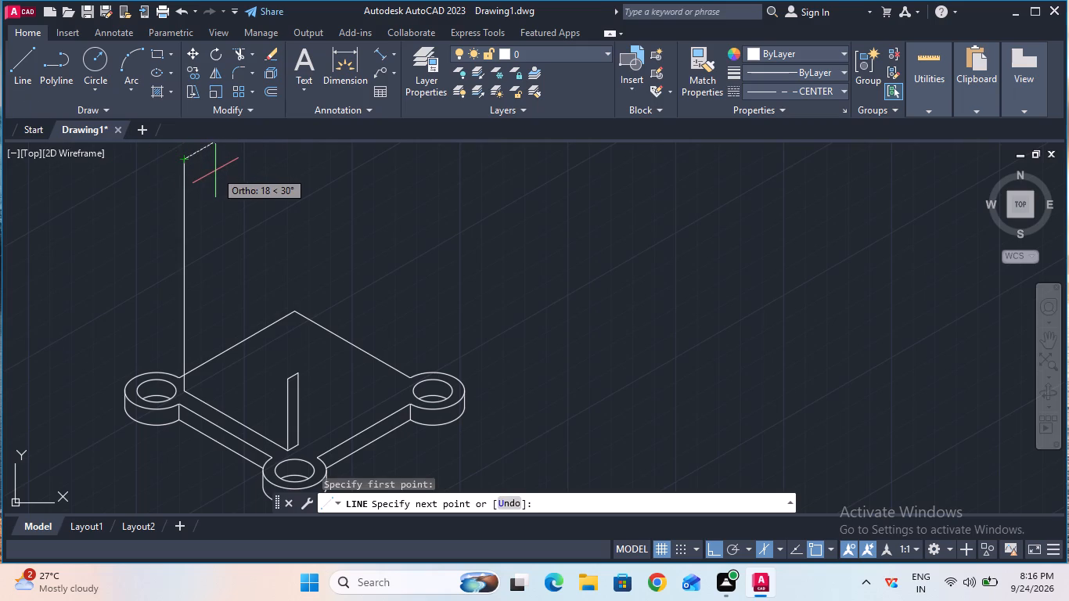
key(F5)
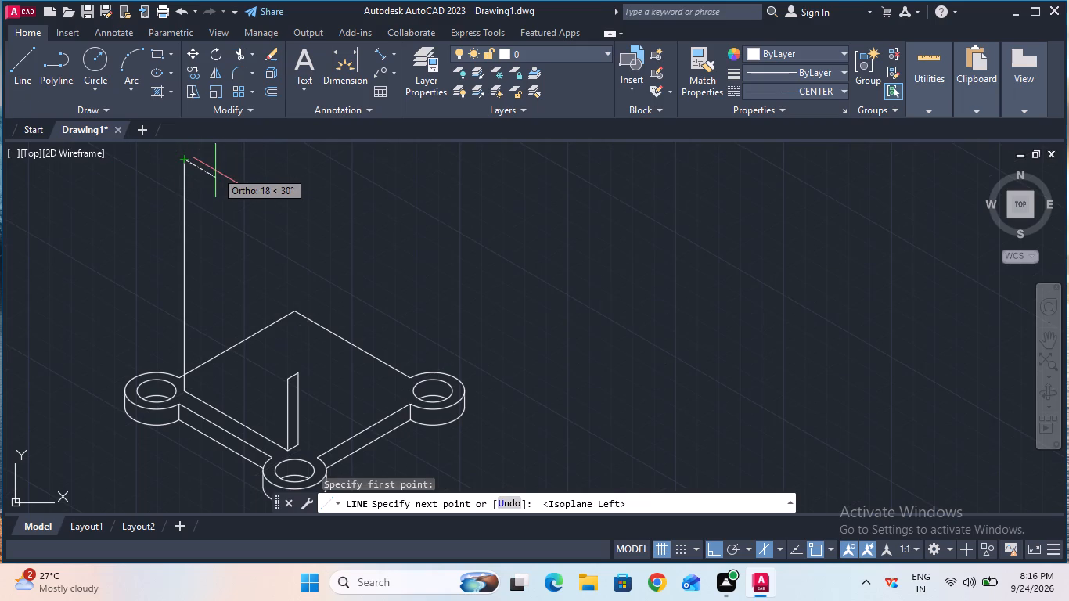
key(3)
key(0)
key(Return)
key(Escape)
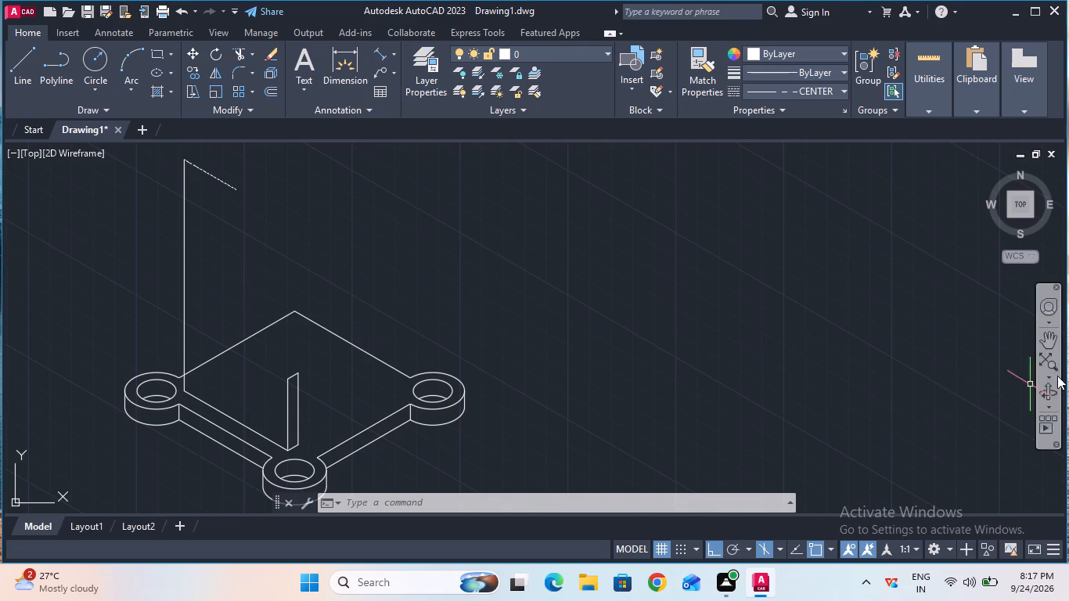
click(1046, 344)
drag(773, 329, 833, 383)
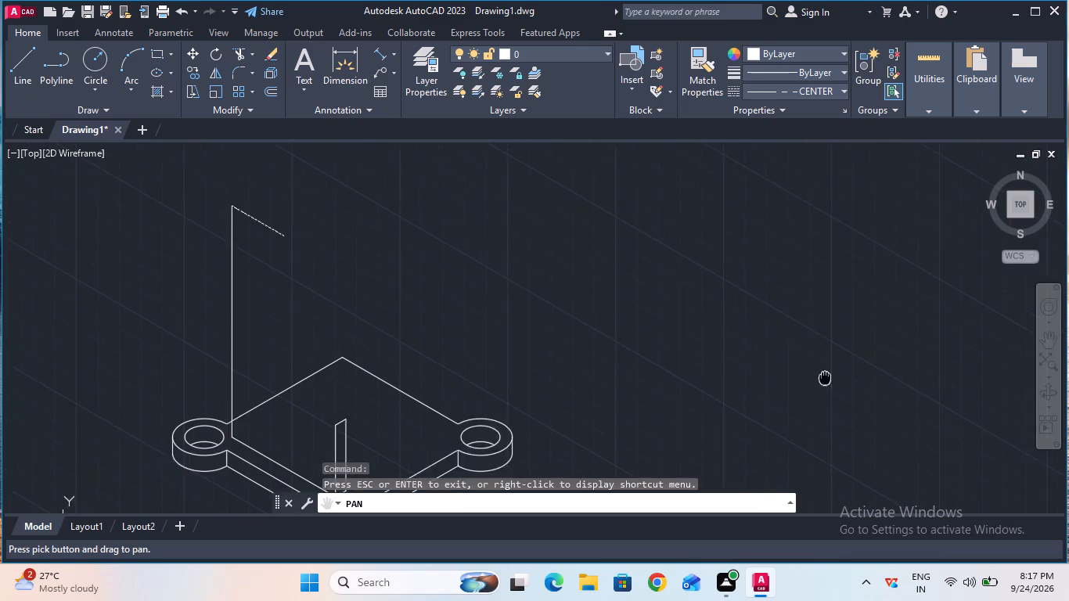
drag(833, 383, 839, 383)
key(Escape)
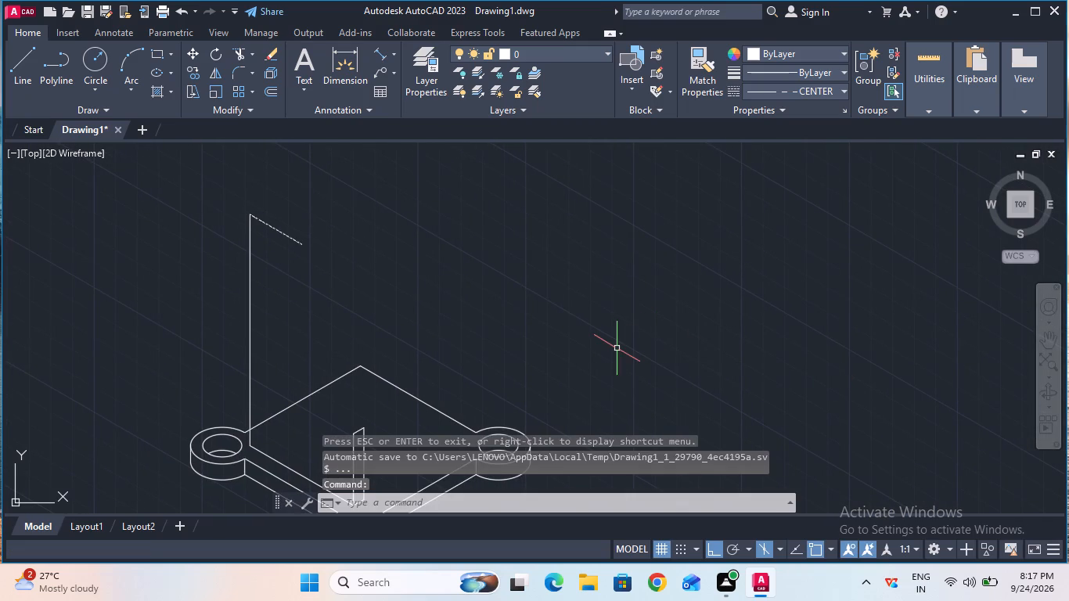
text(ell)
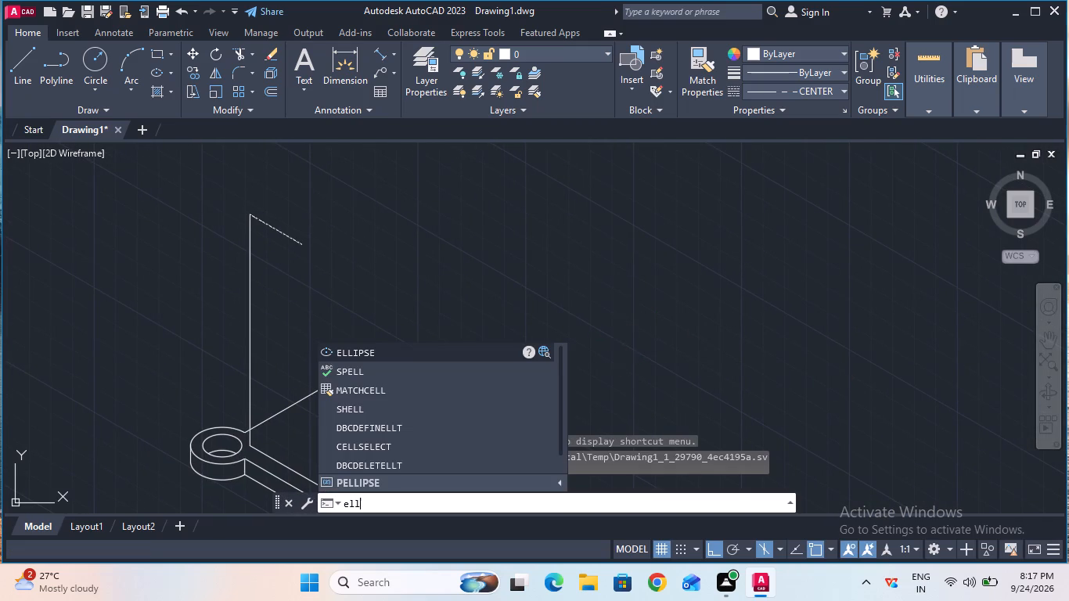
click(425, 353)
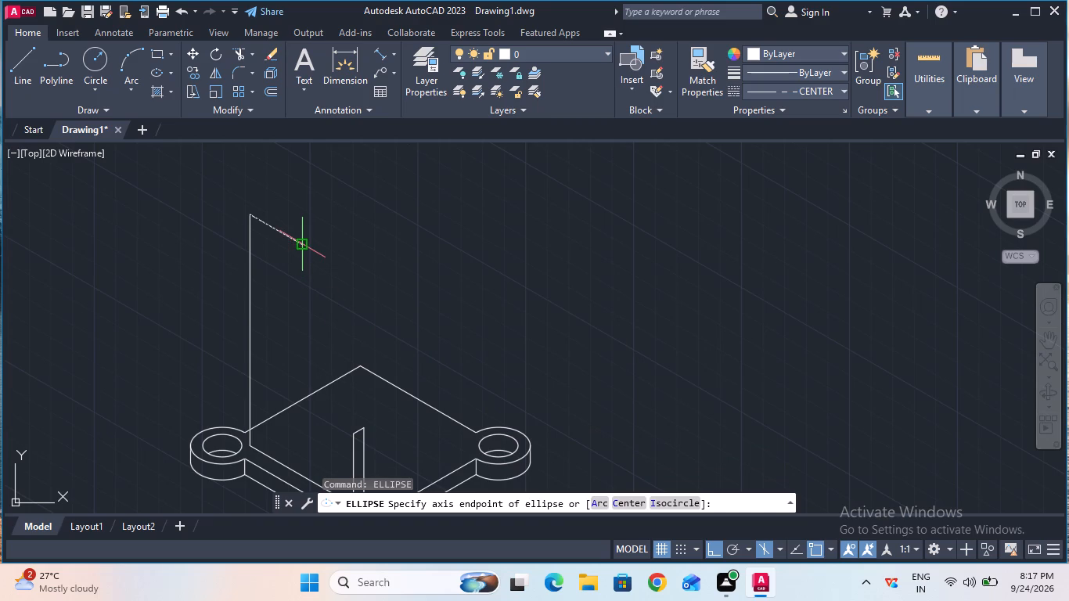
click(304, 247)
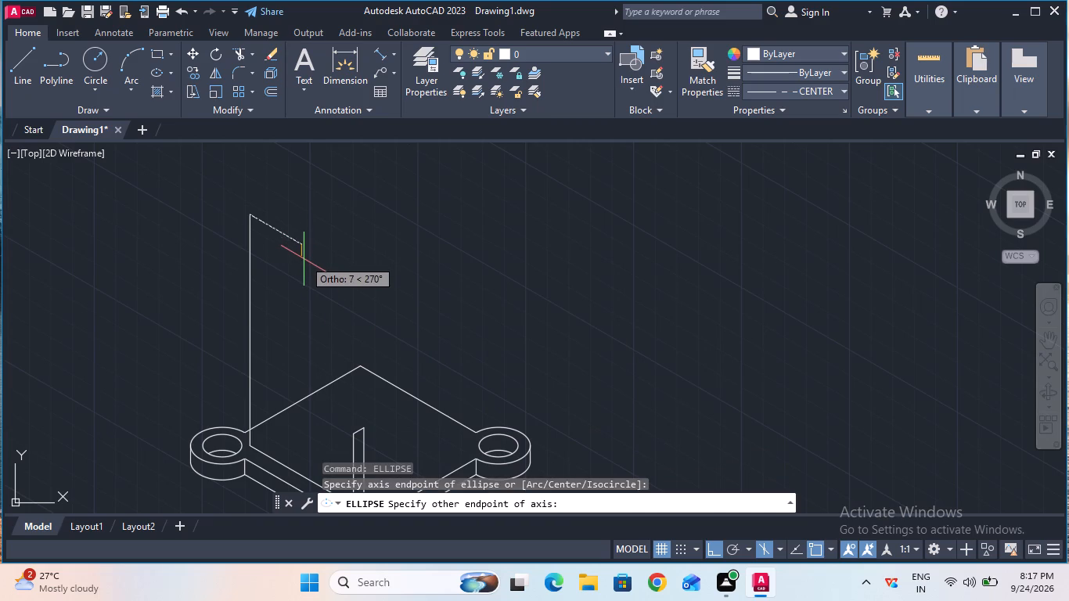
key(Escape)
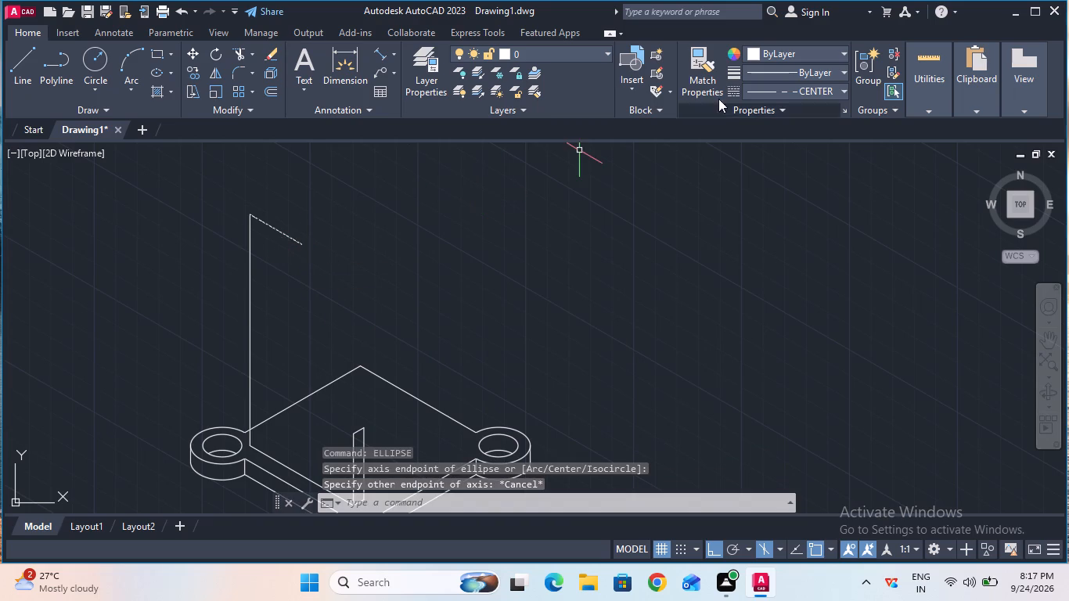
Set the current linetype to ByBlock.
click(780, 88)
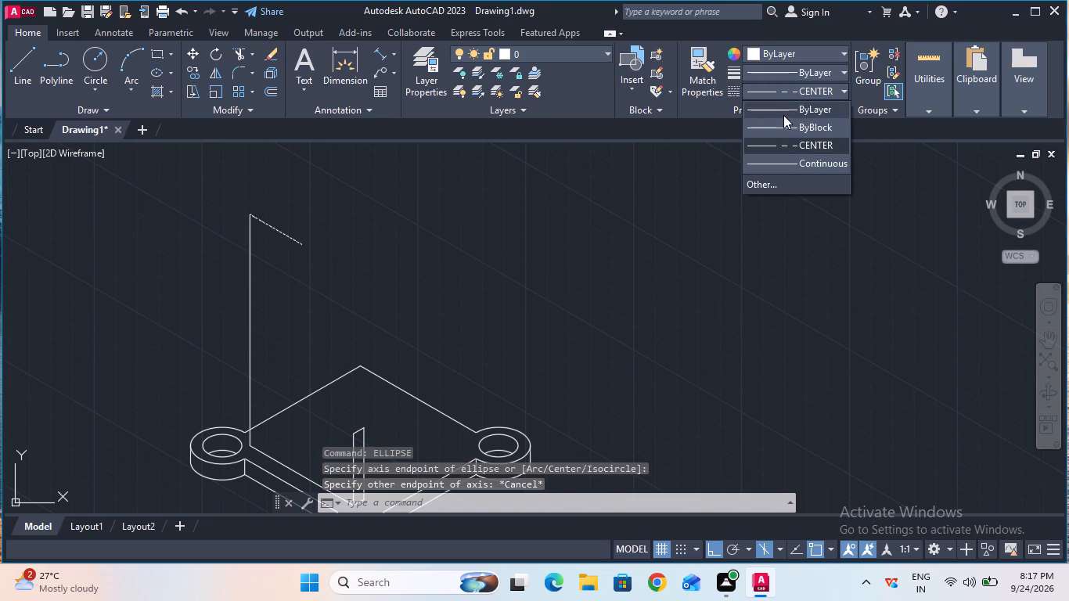
click(784, 124)
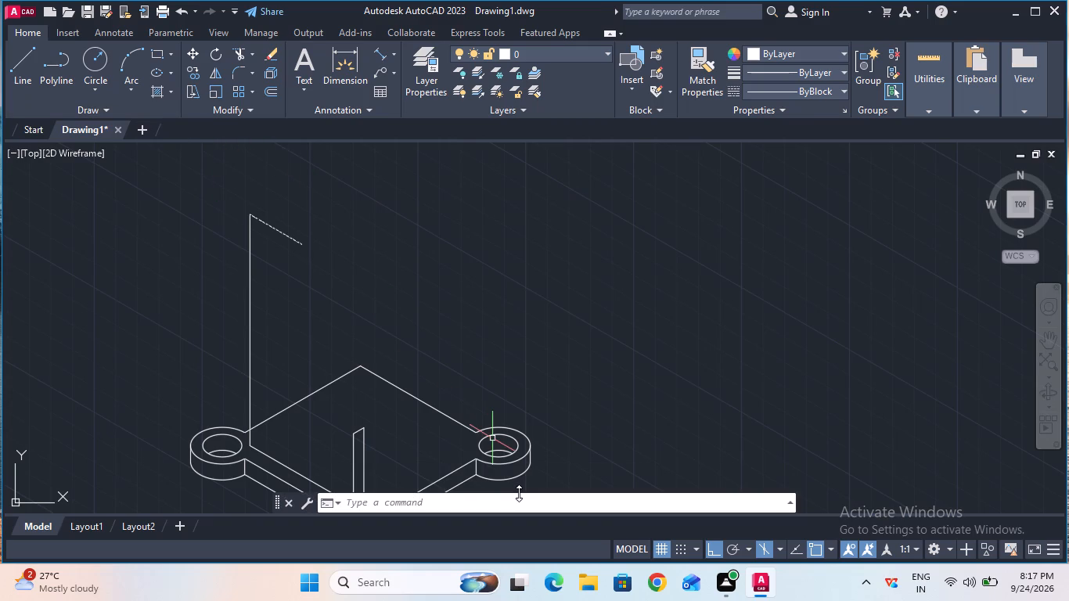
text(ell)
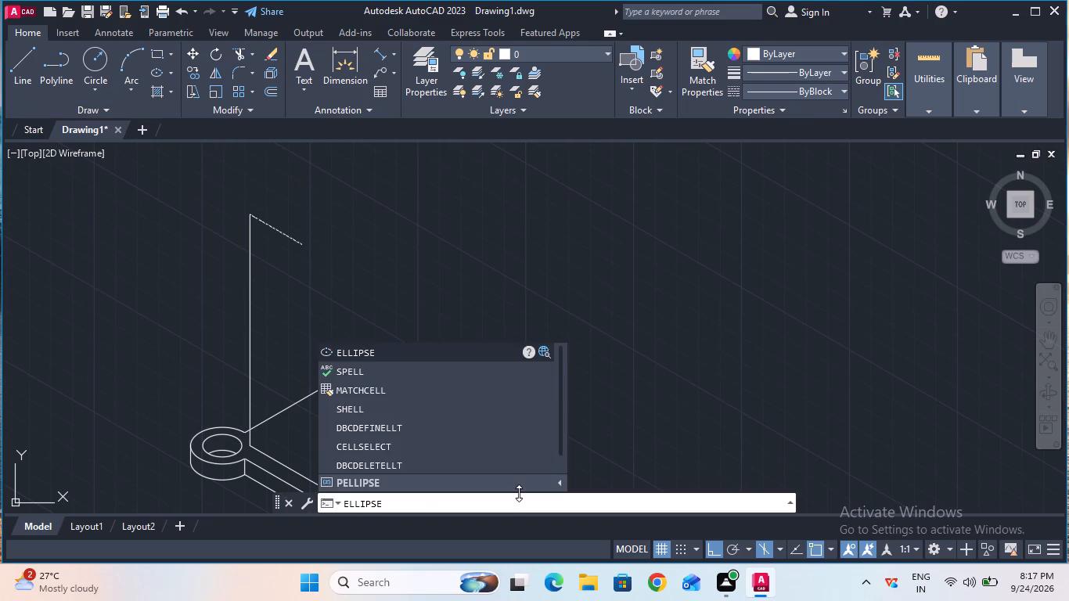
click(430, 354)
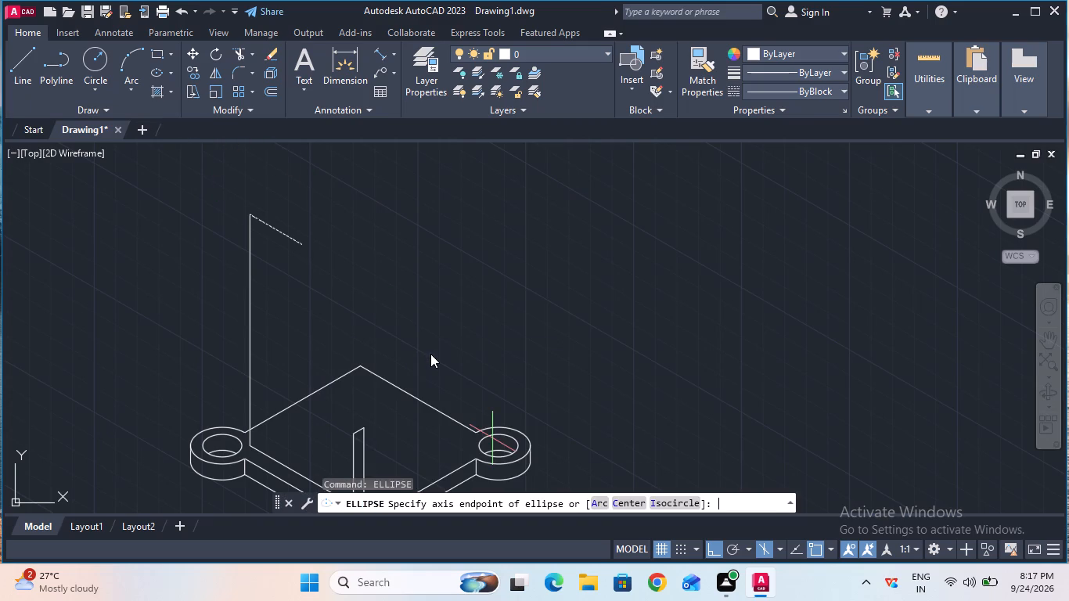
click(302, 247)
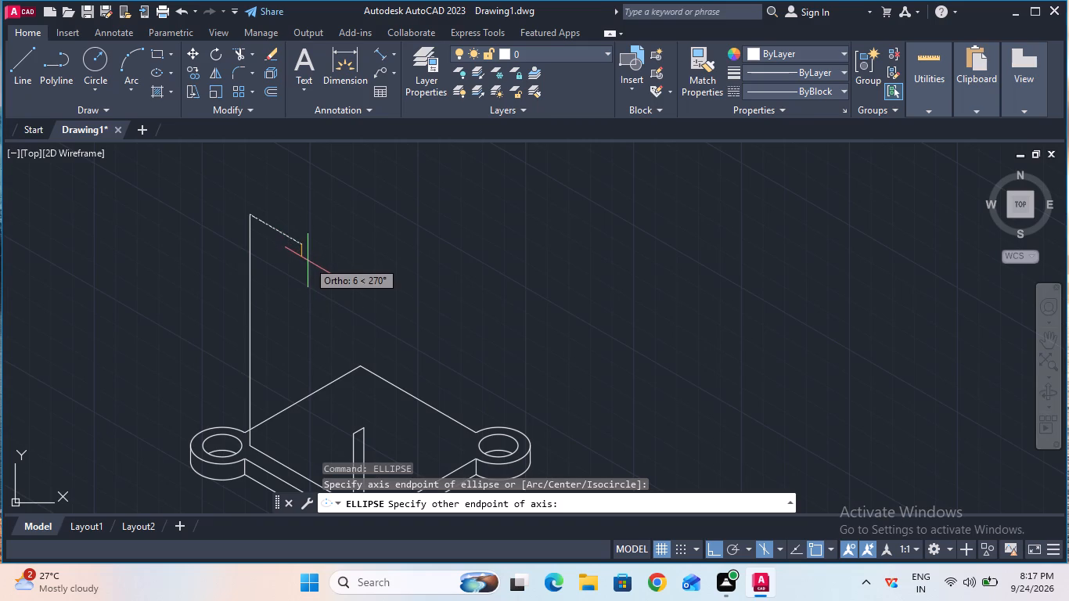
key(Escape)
Draw an isocircle of radius 20 mm on the left isoplane, centred on the free end of the 30 mm centre line.
text(ell)
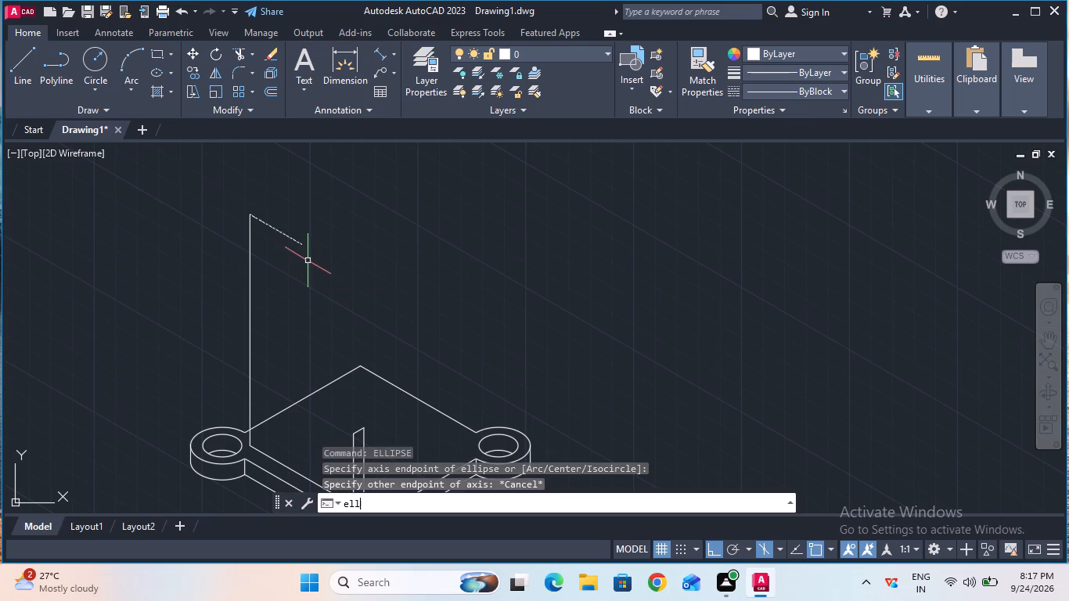
click(378, 343)
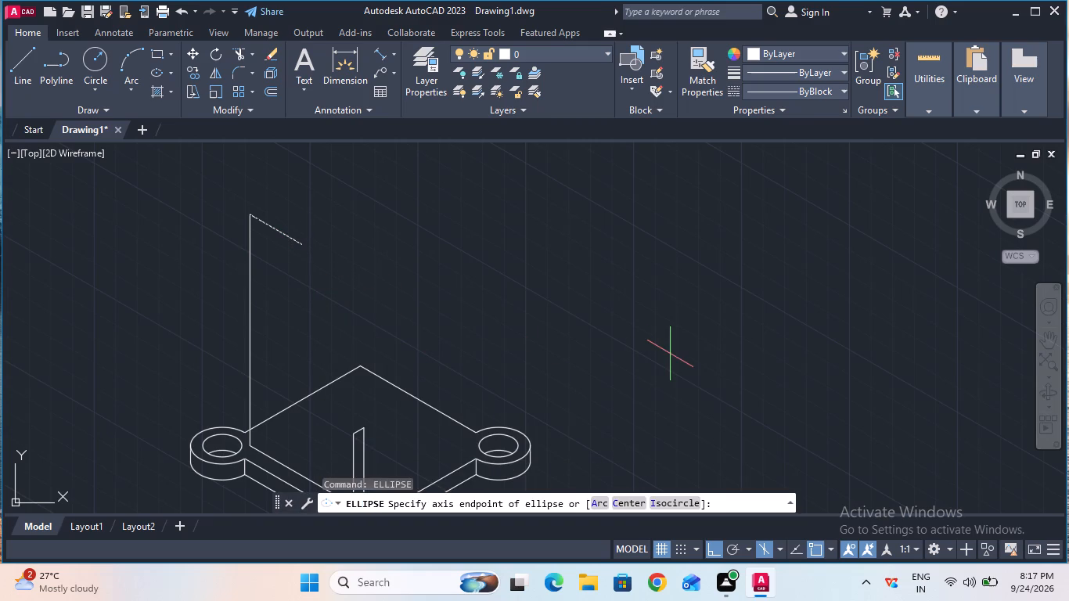
click(668, 498)
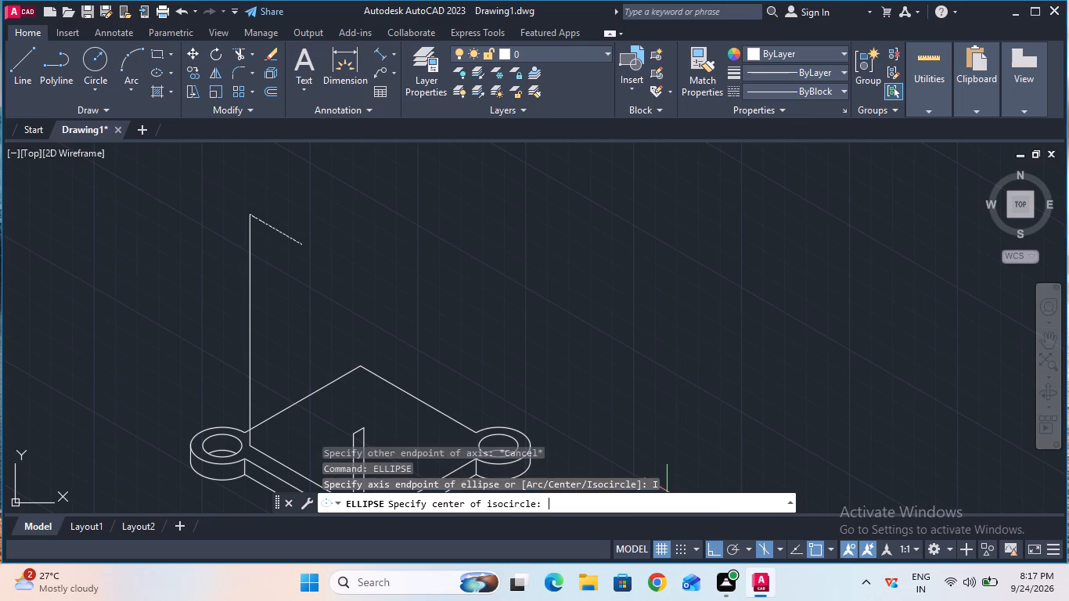
click(302, 249)
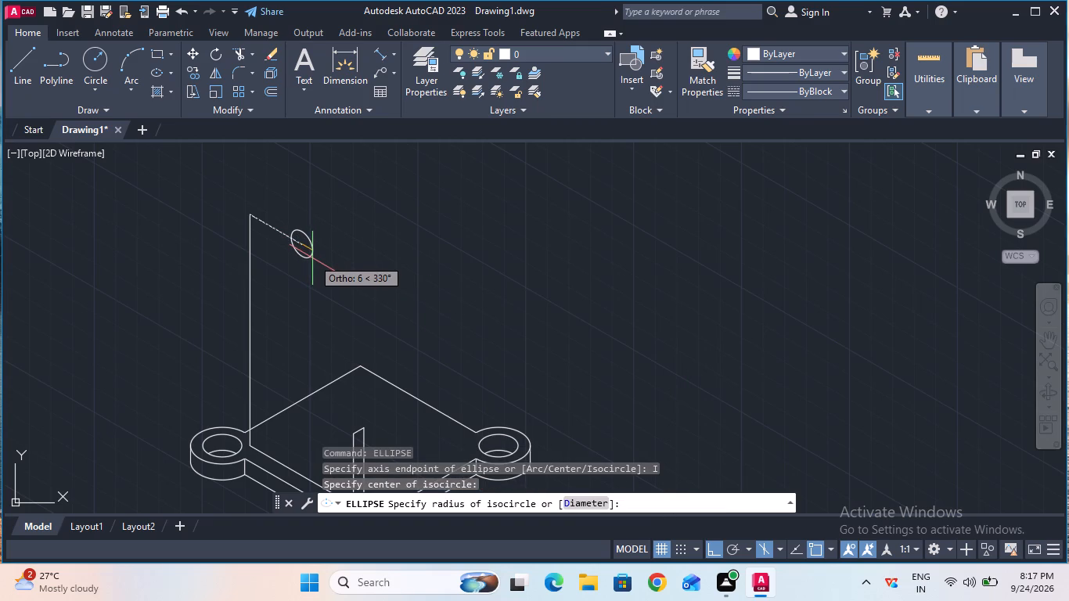
key(2)
key(0)
key(Return)
key(Escape)
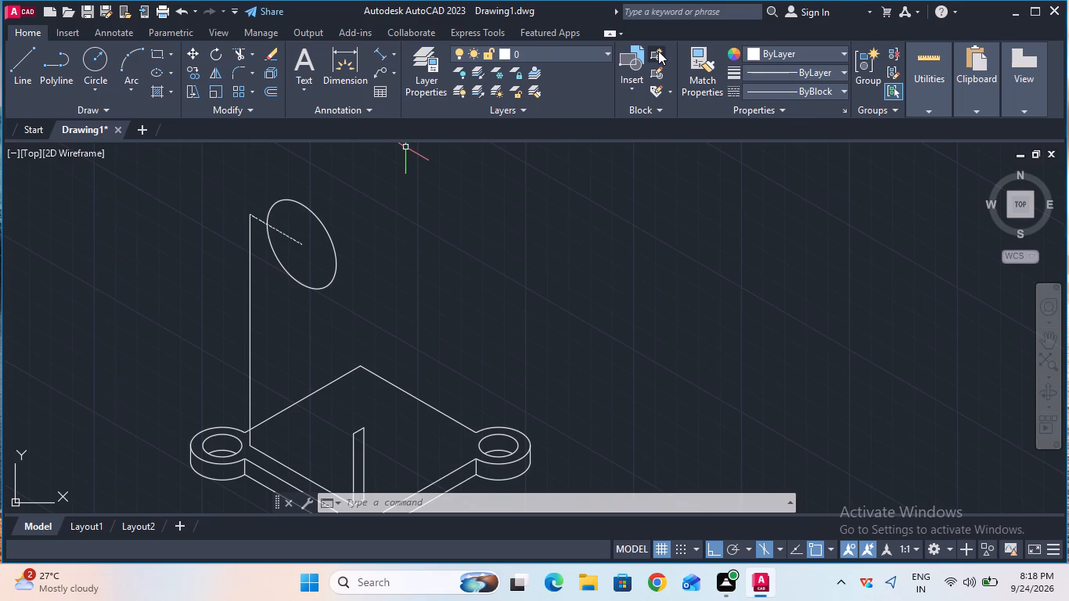
Trim away both portions of the 30 mm centre line, outside and inside the isocircle.
click(236, 51)
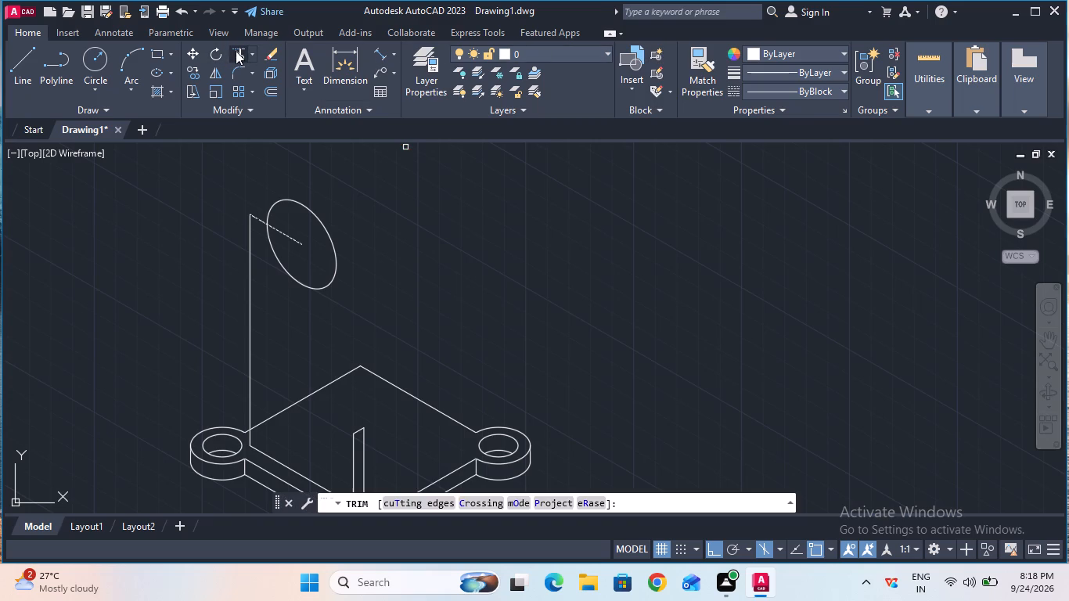
click(257, 218)
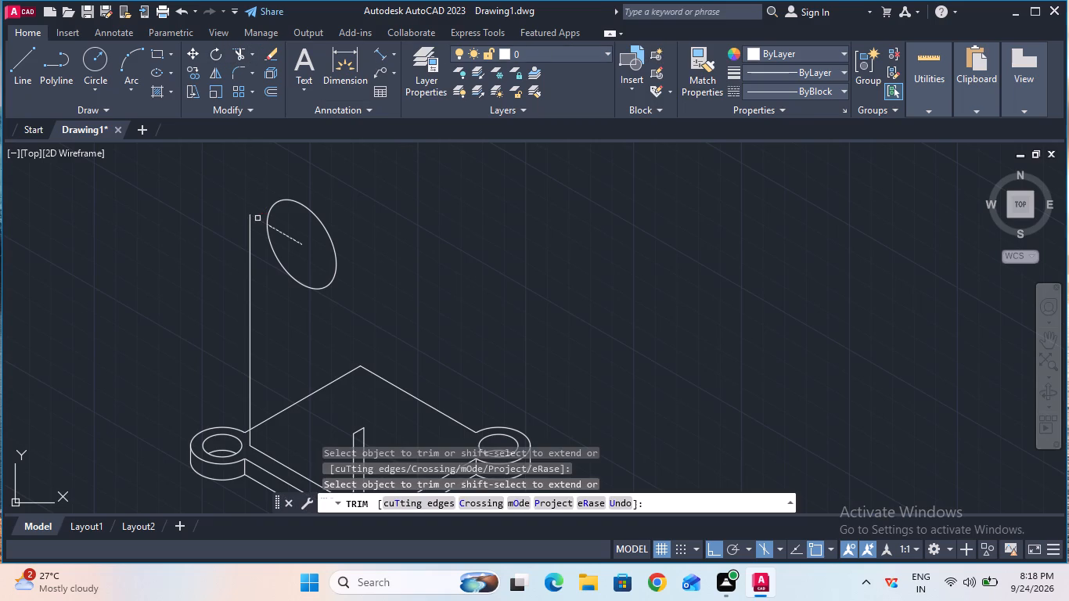
click(275, 229)
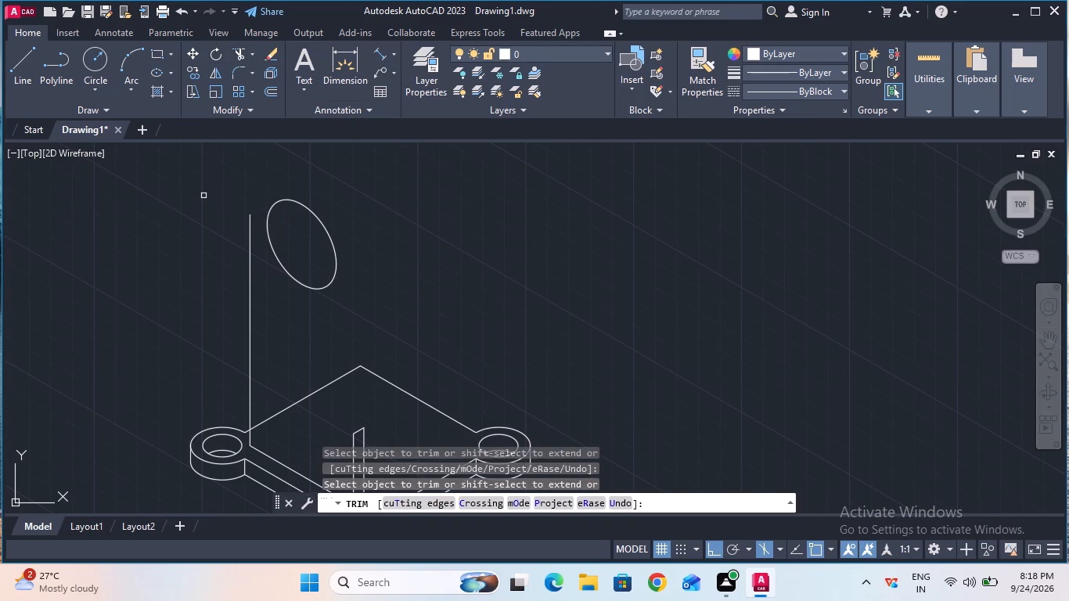
key(Escape)
Draw a concentric isocircle of radius 30 mm around the 20 mm radius one.
text(ell)
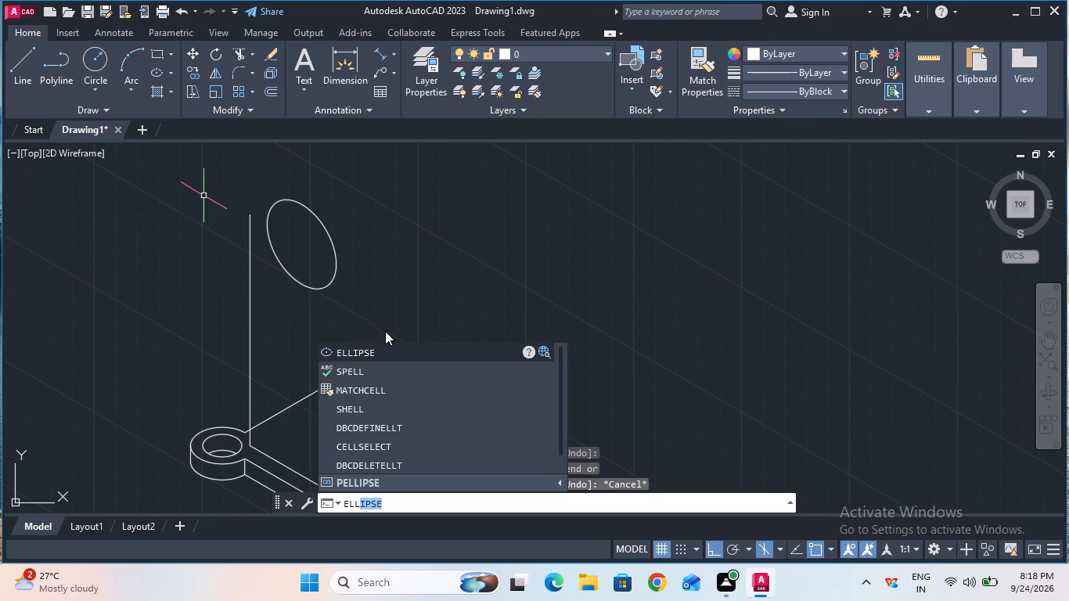
click(394, 344)
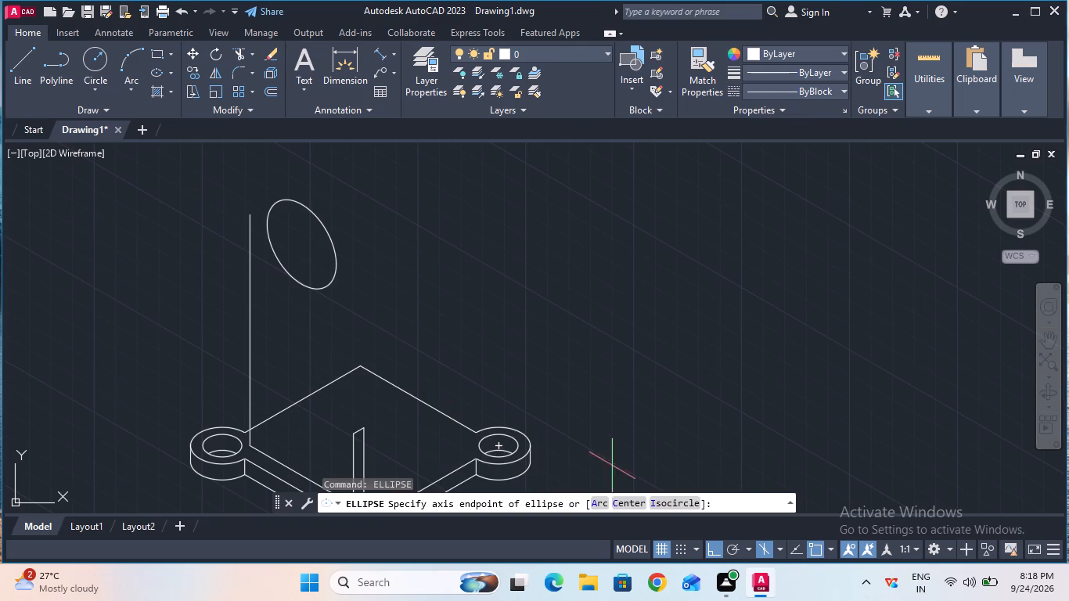
click(671, 504)
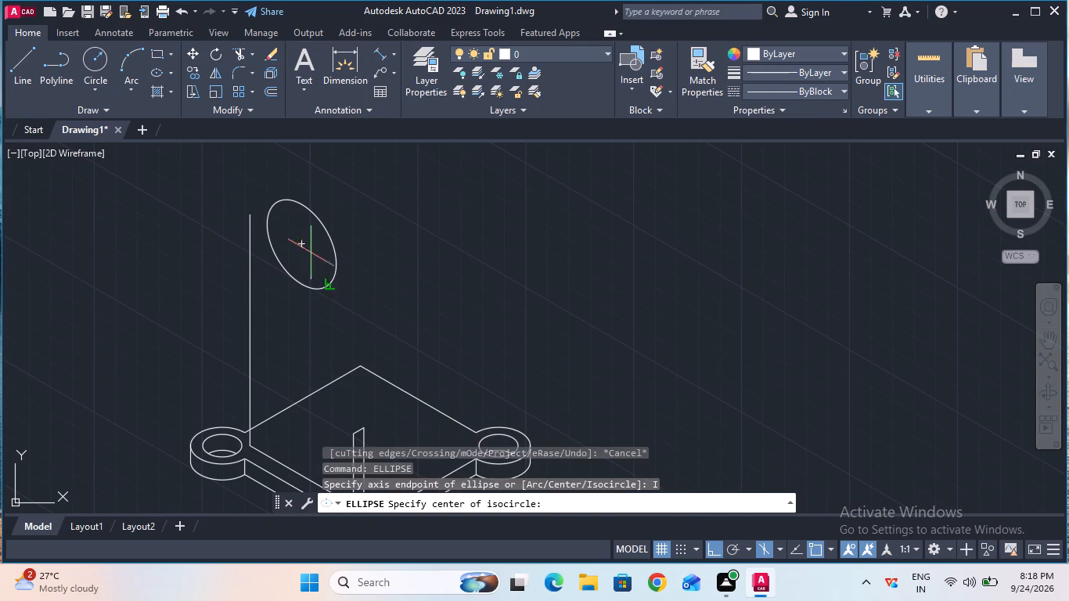
click(299, 247)
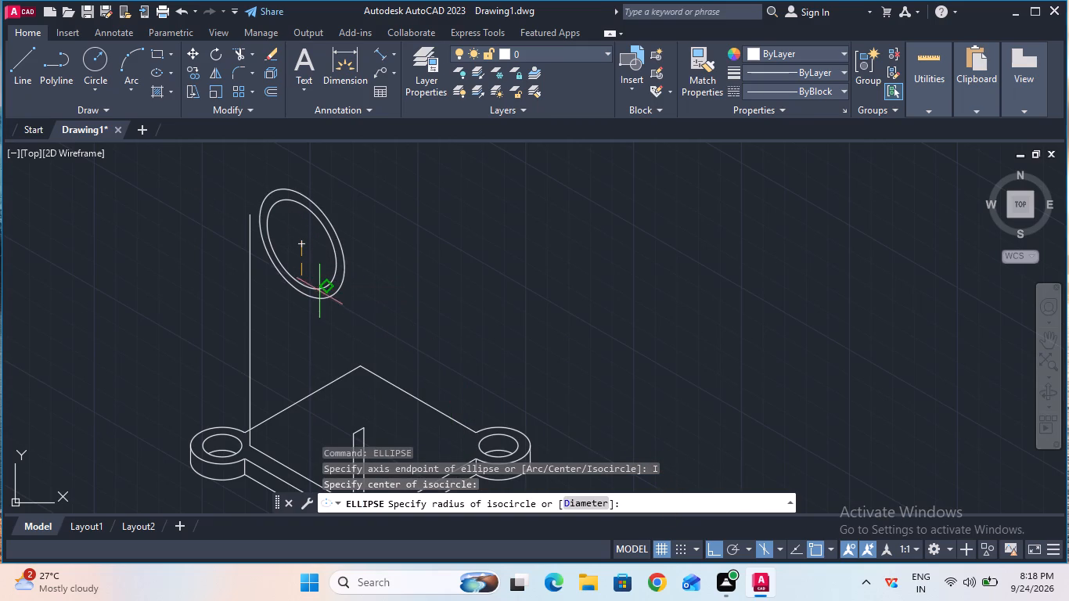
text(30)
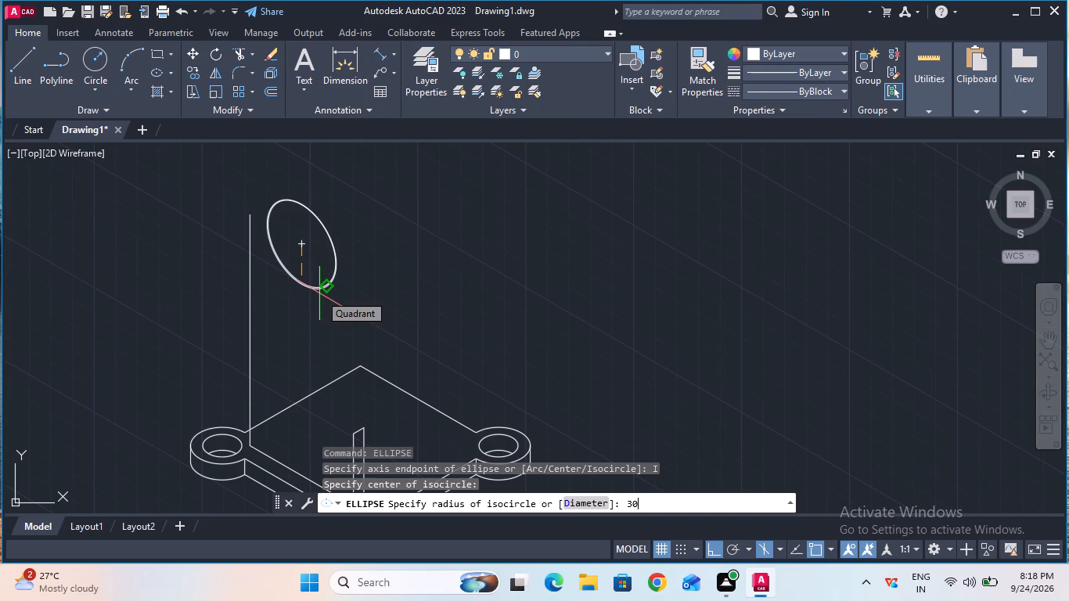
key(Return)
key(Escape)
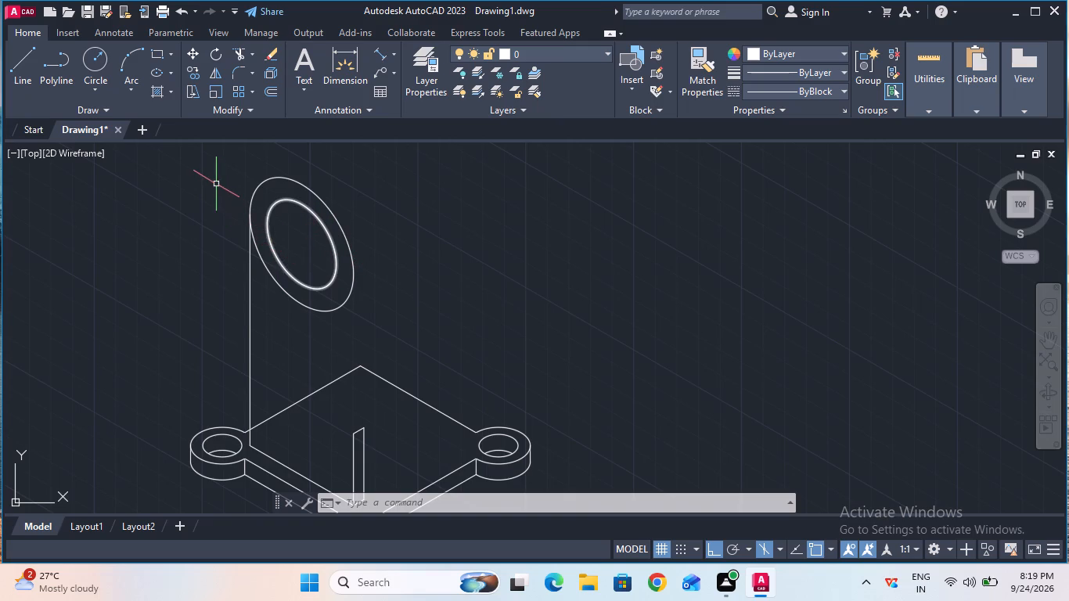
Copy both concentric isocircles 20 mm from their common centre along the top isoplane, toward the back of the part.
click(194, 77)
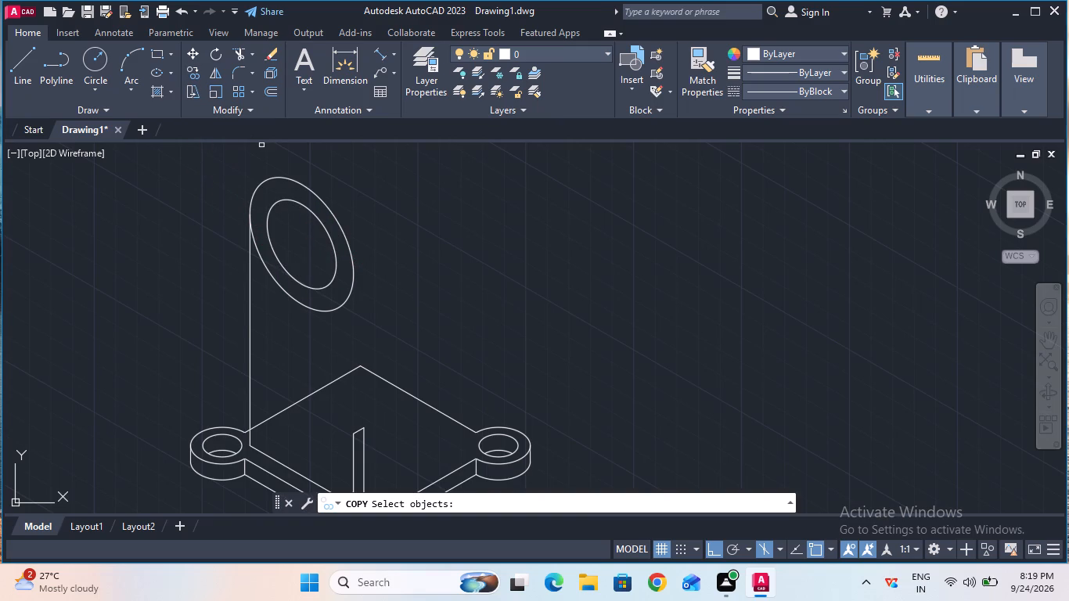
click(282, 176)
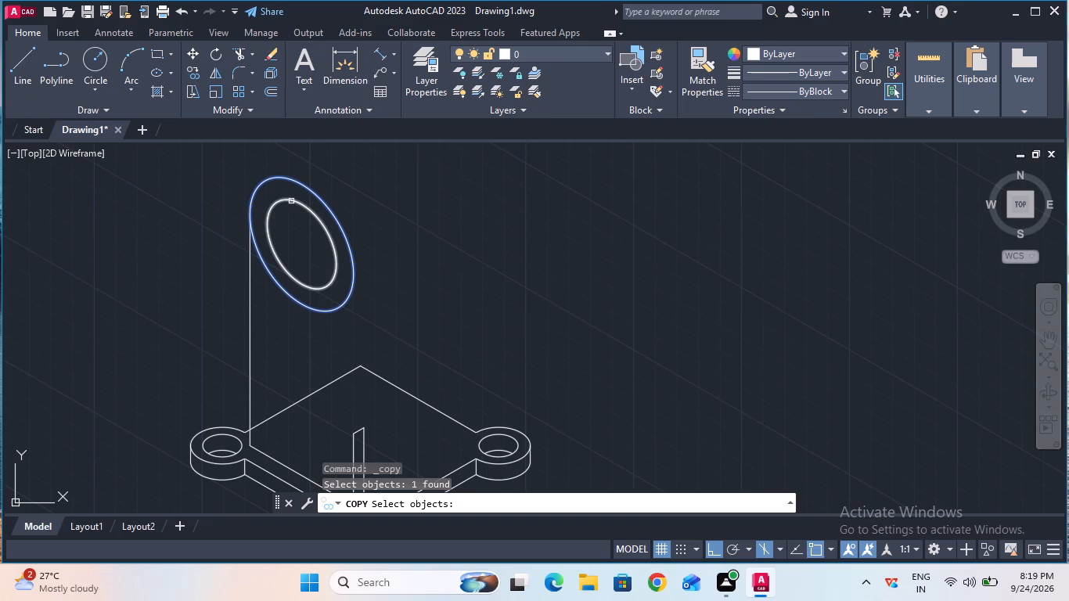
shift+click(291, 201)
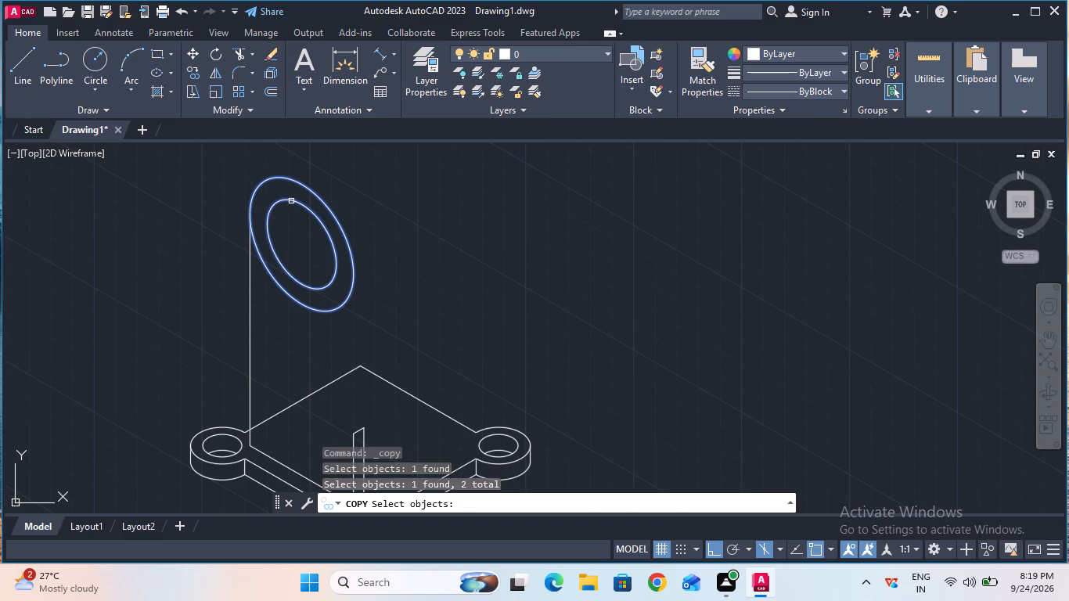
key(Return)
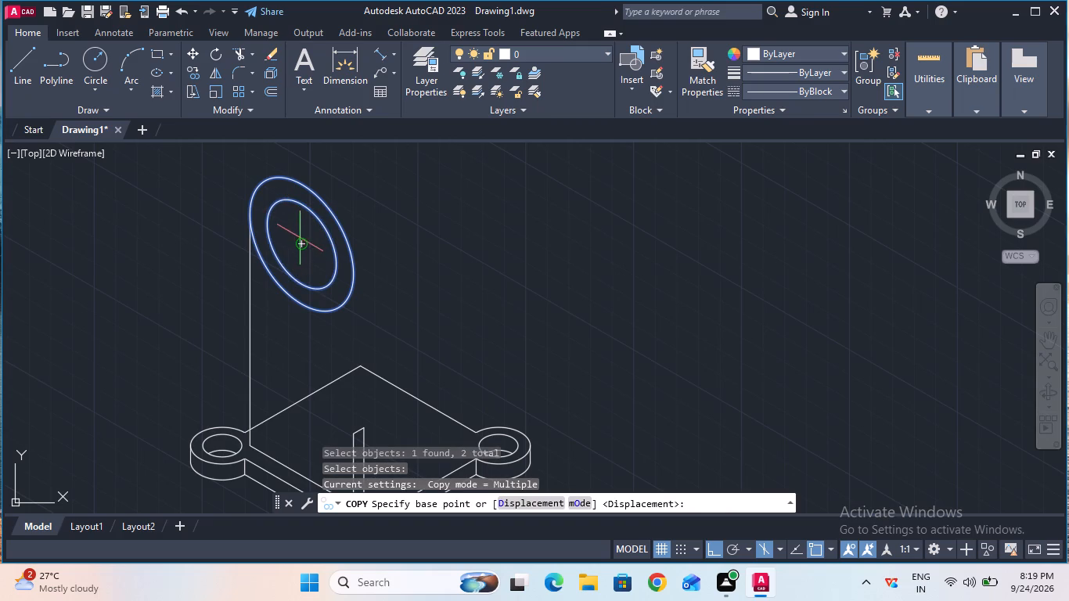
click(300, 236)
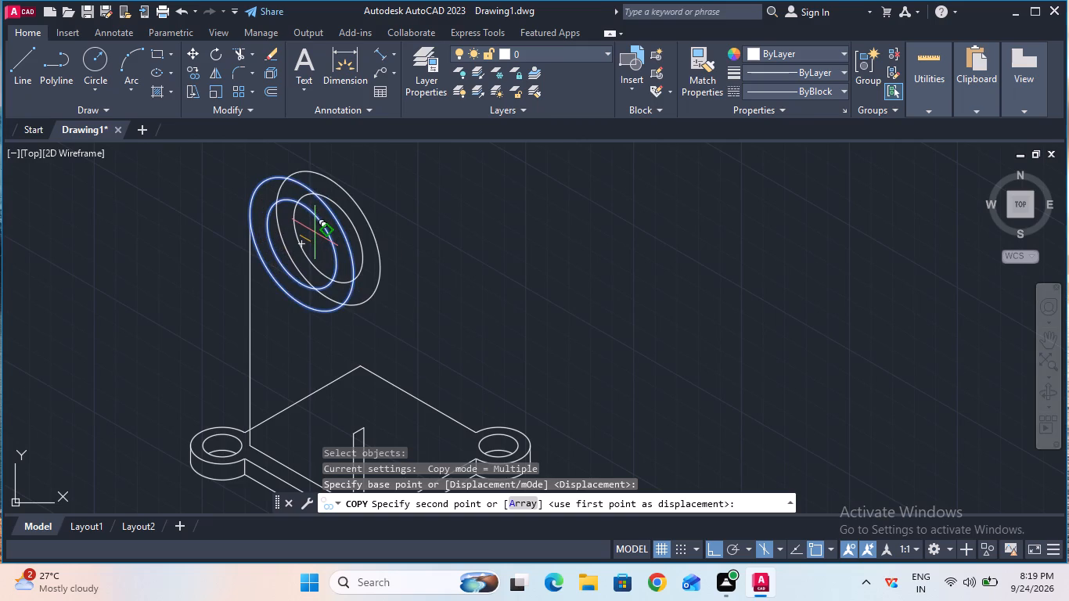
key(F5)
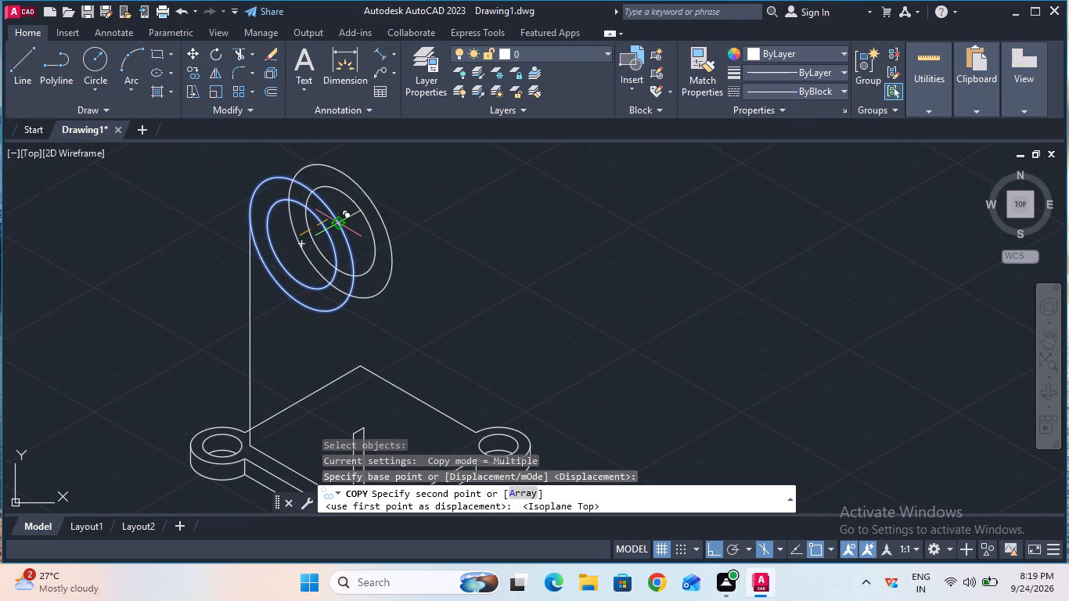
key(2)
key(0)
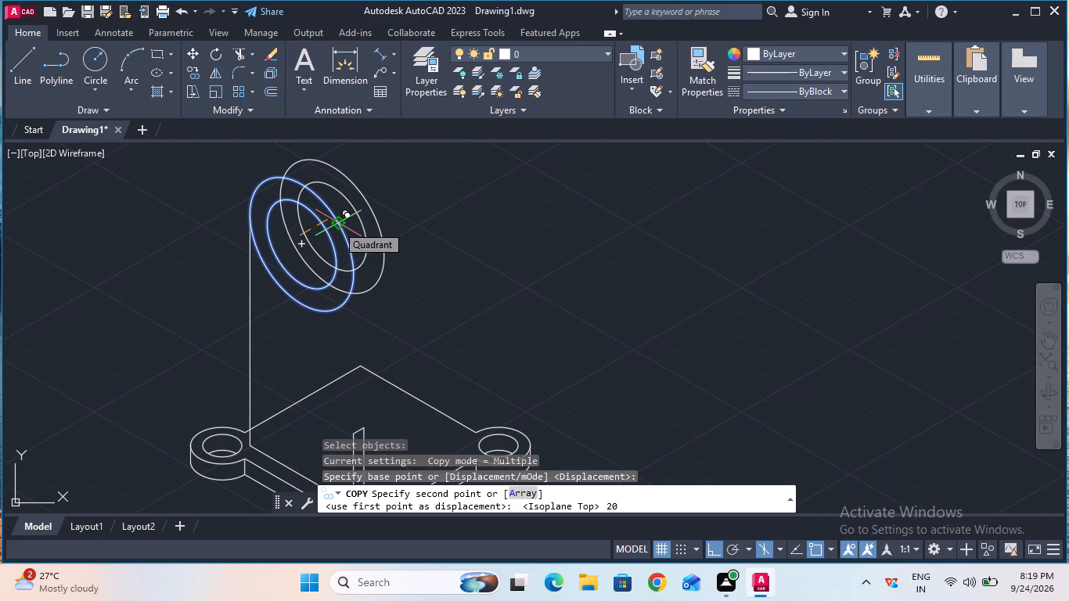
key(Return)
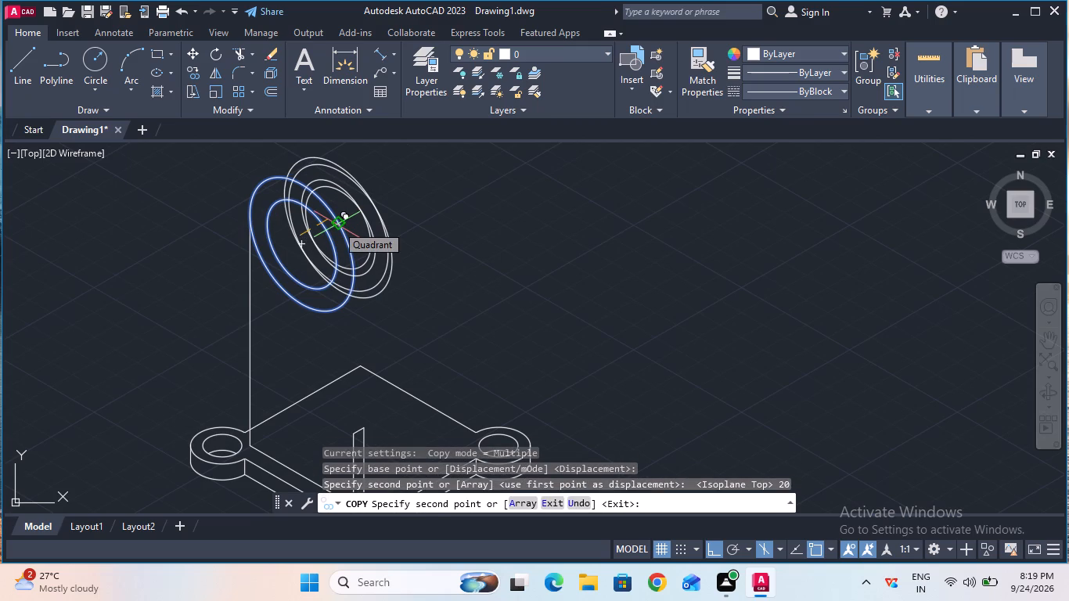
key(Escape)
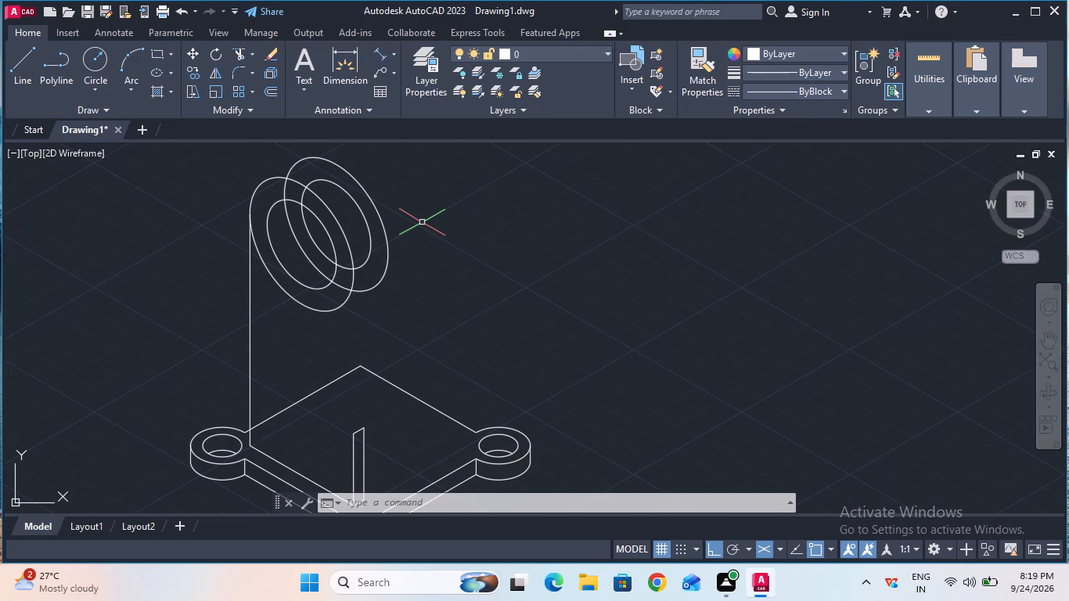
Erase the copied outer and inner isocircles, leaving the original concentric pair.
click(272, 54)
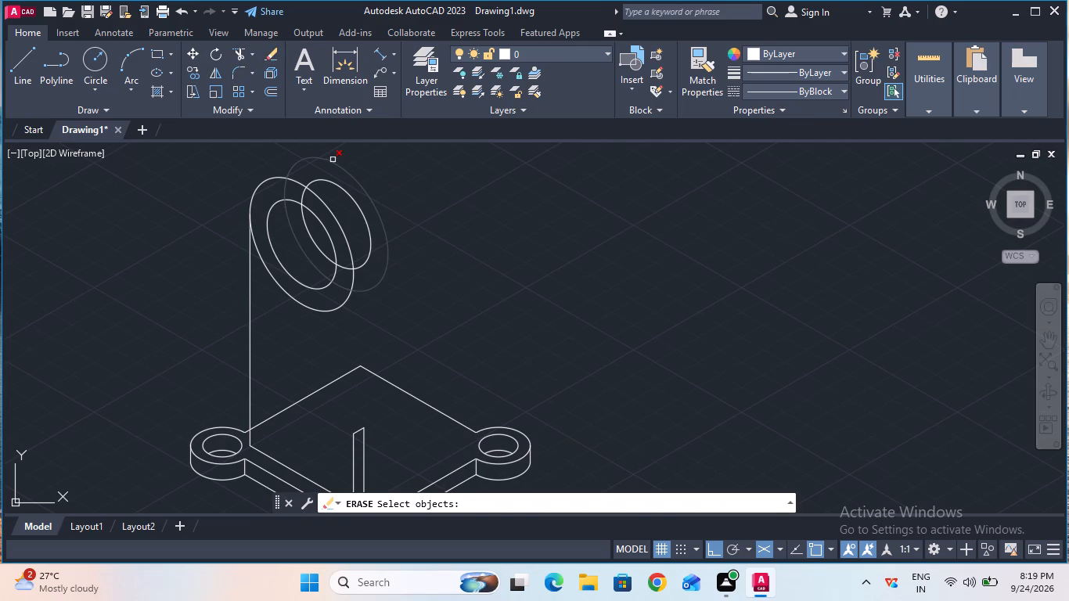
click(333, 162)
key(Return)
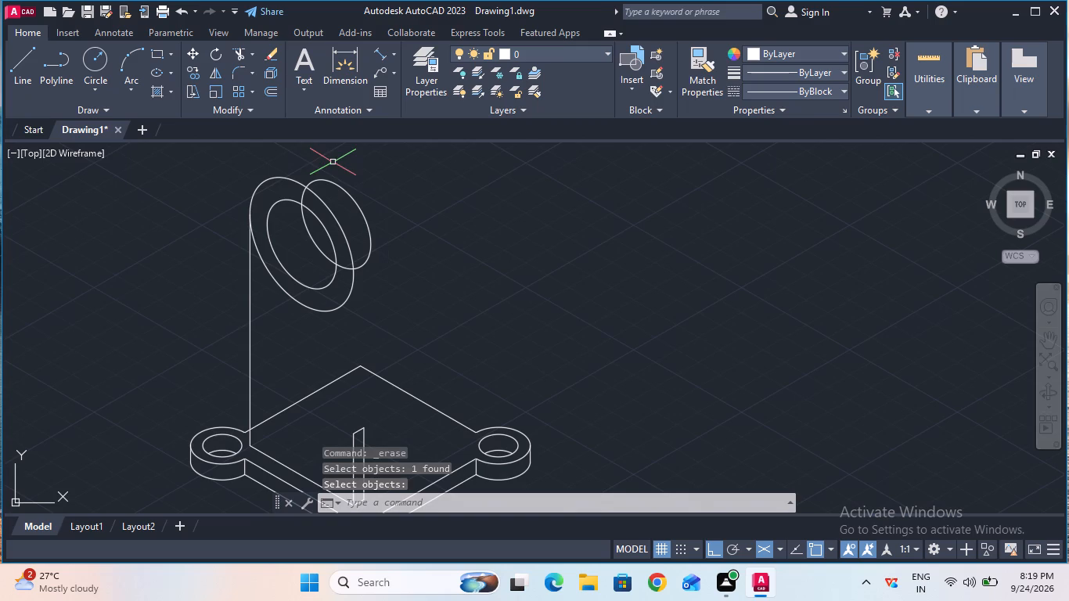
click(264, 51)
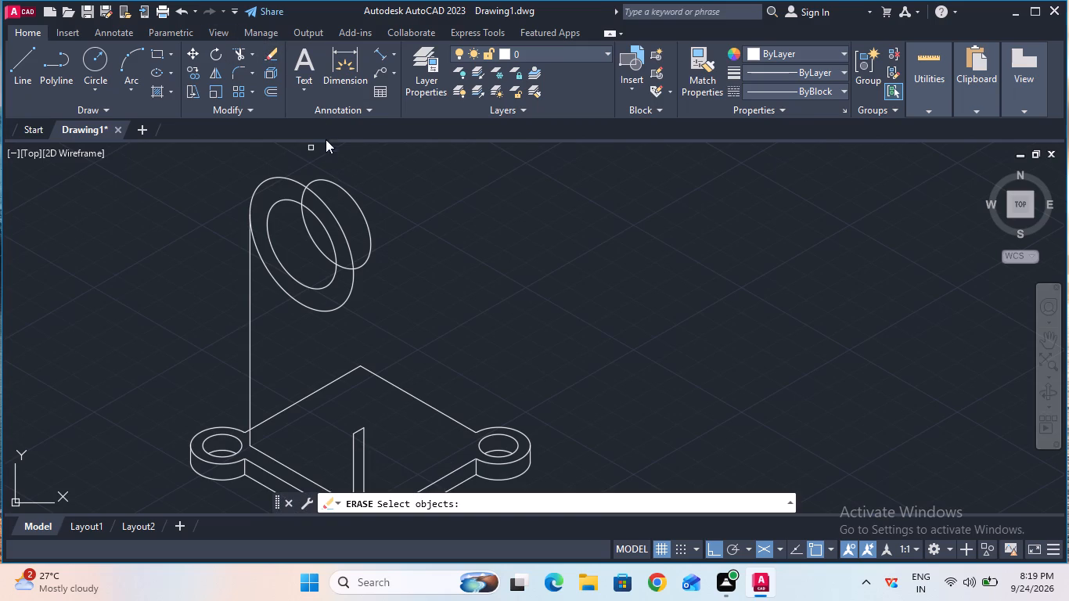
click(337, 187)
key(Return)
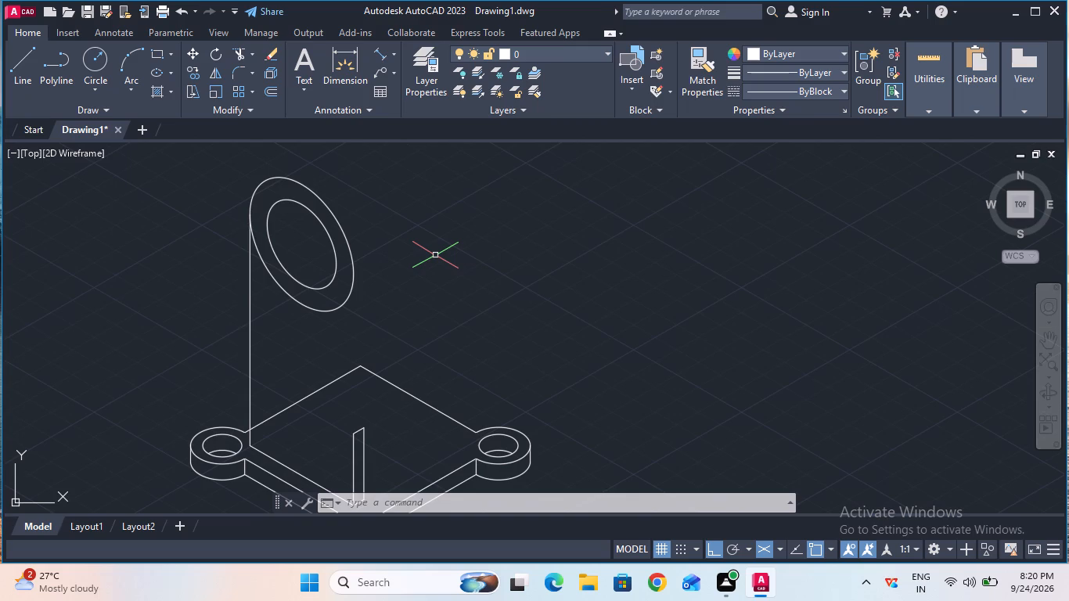
Draw an 80 mm vertical line in the CENTER linetype, downward from the common centre of the isocircles.
click(31, 76)
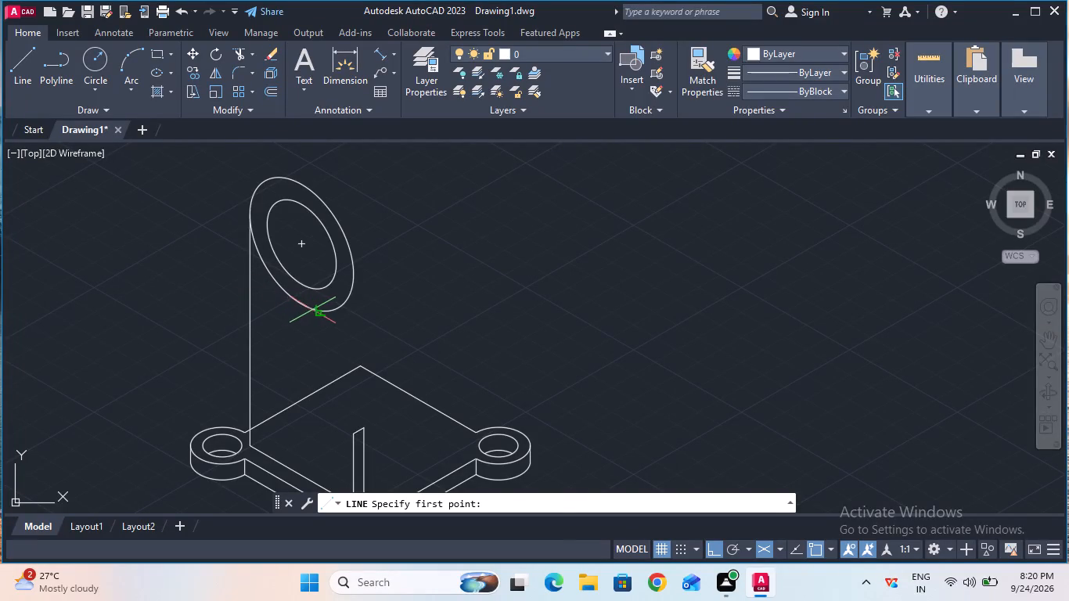
key(Escape)
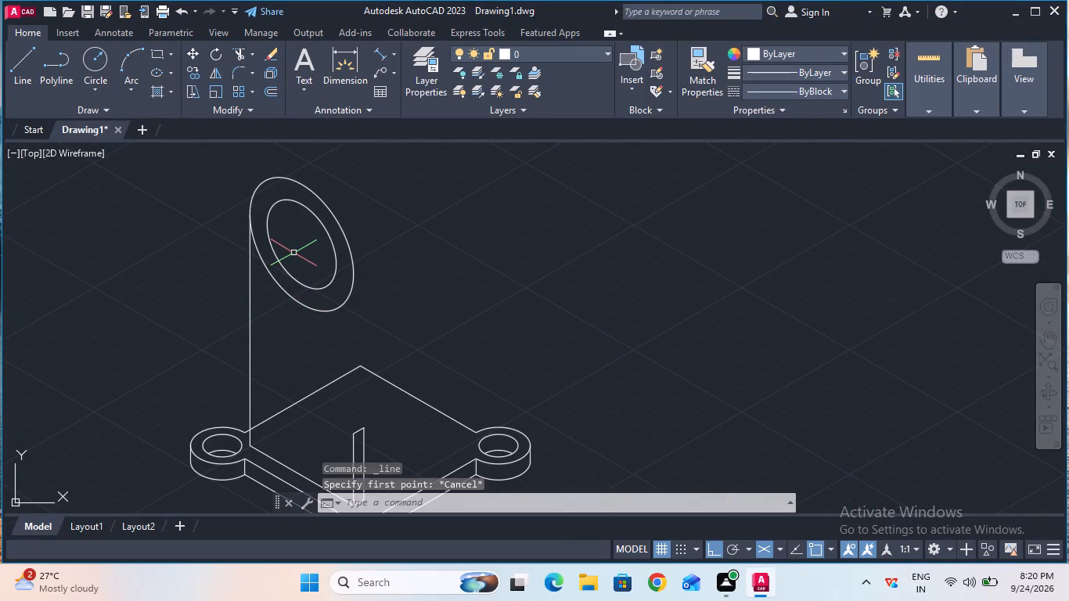
click(794, 92)
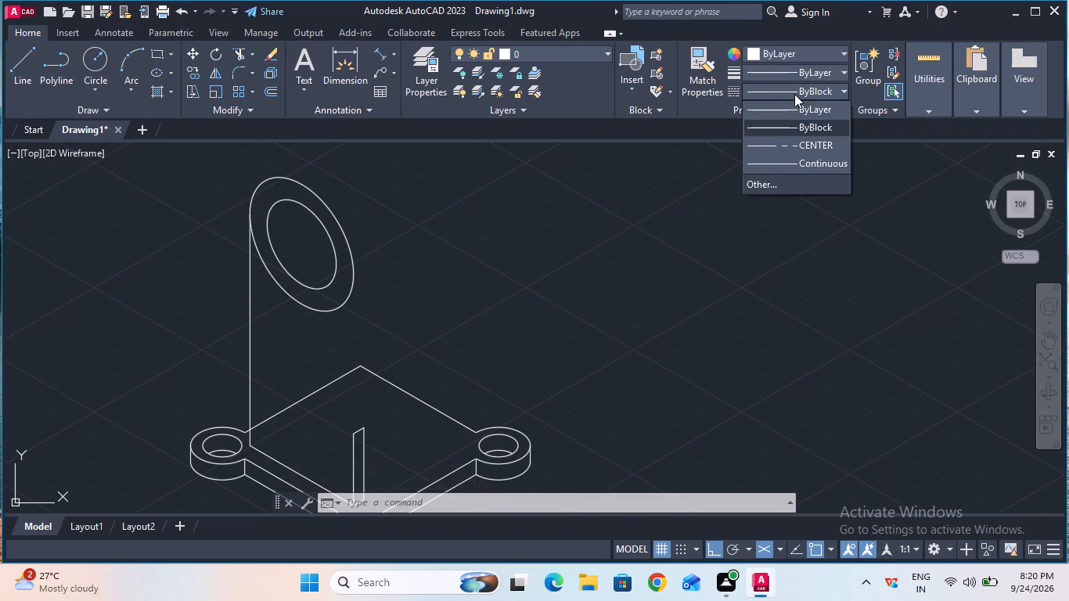
click(771, 139)
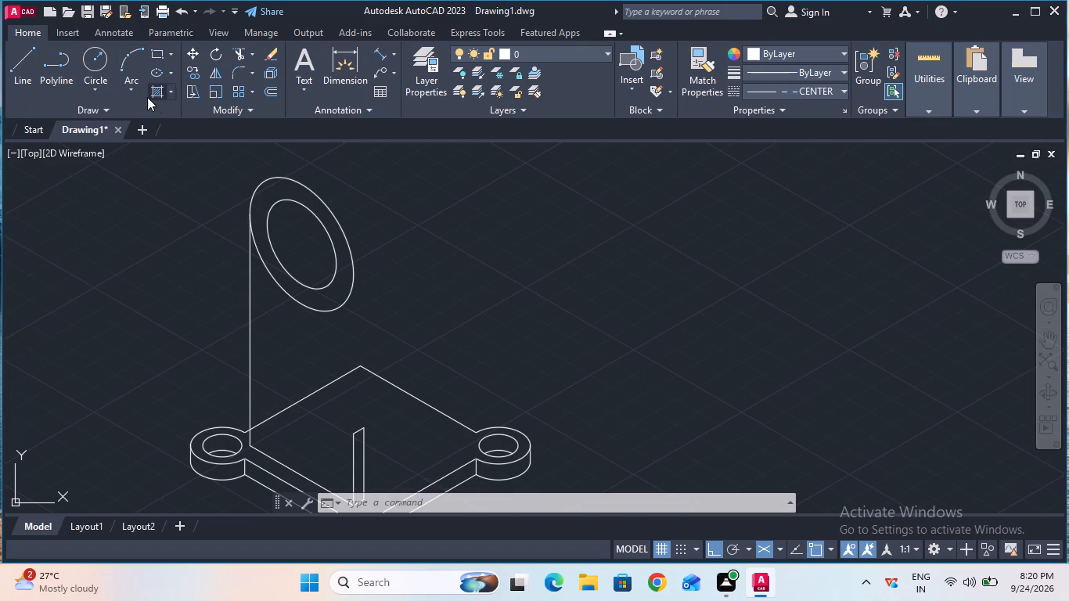
click(23, 67)
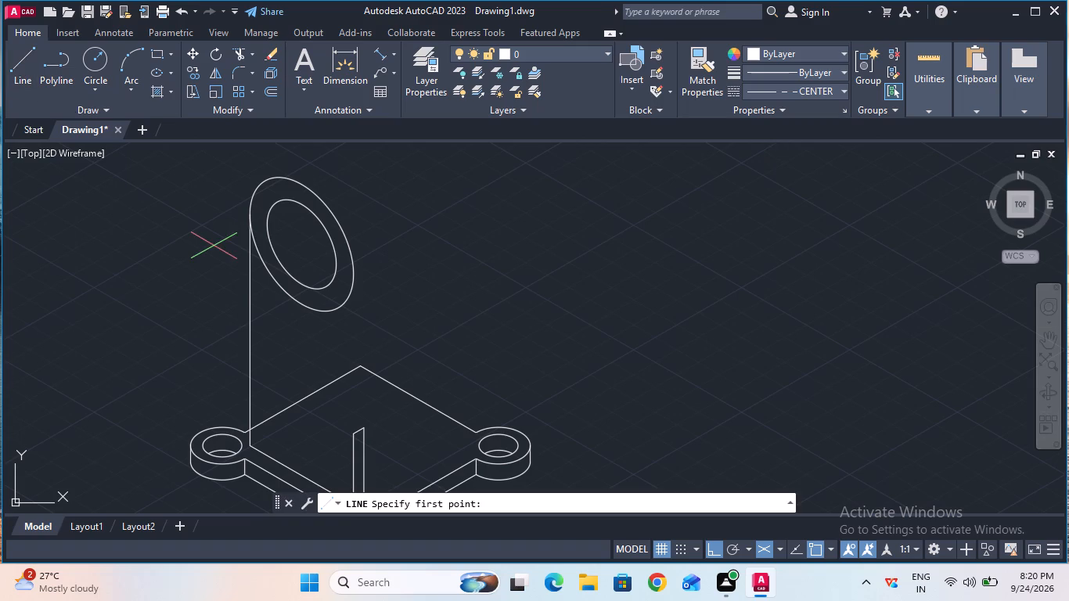
click(301, 246)
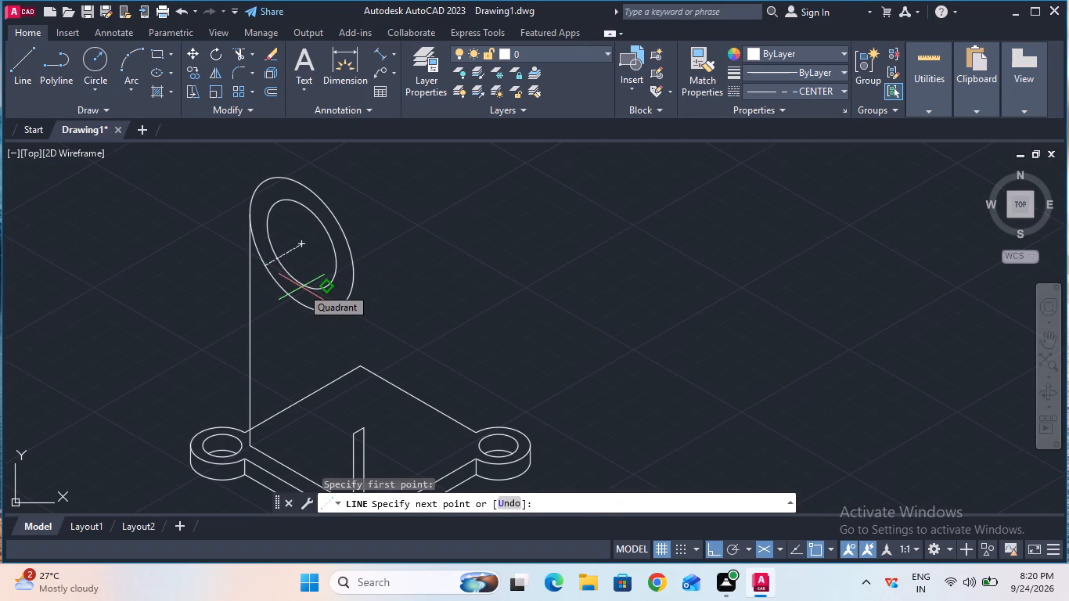
key(F5)
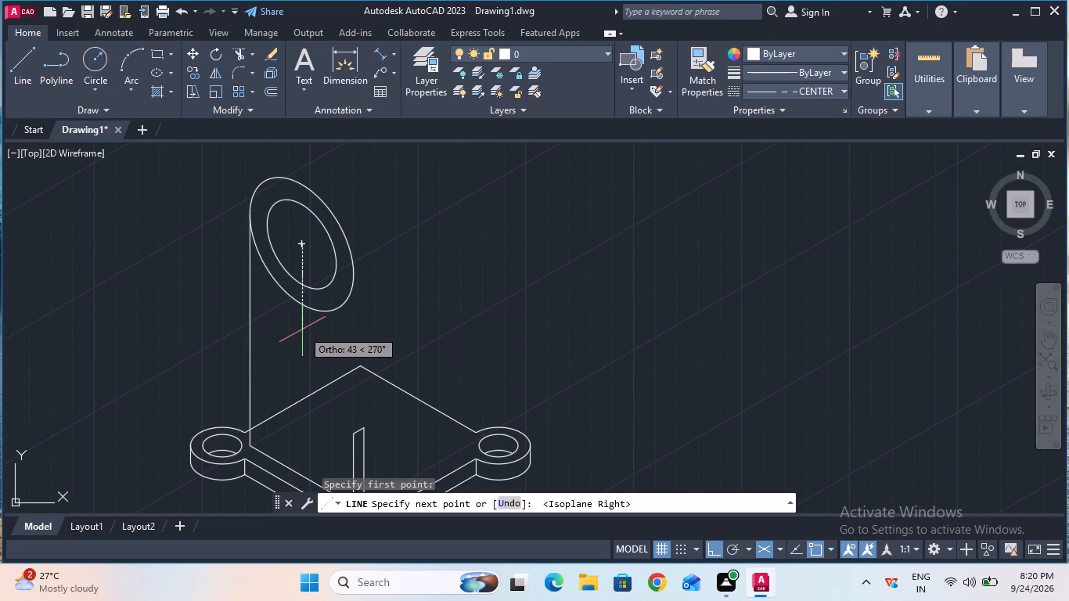
text(80)
key(Return)
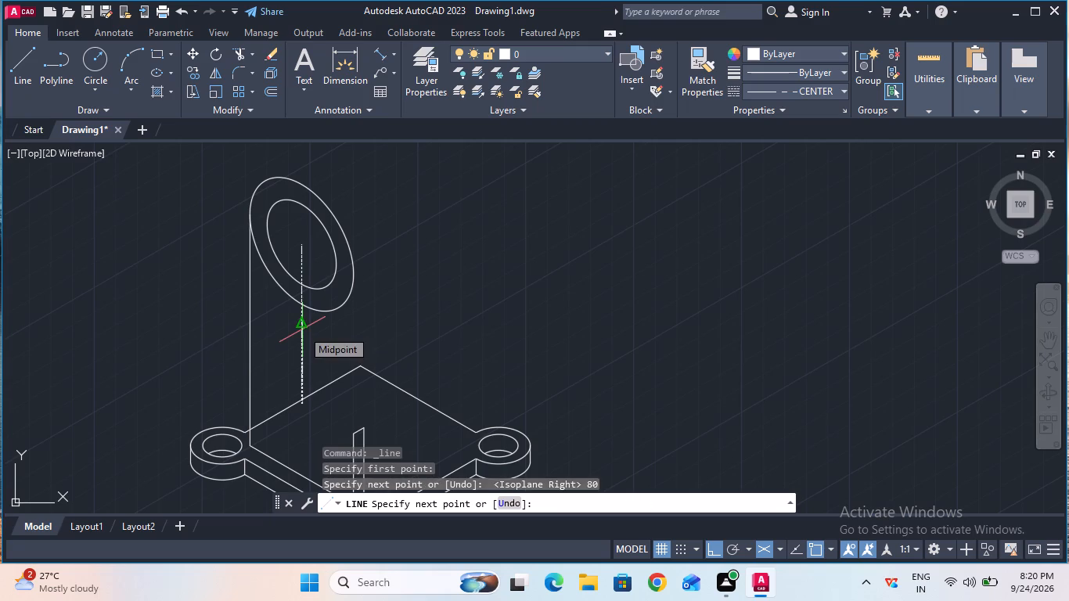
key(Escape)
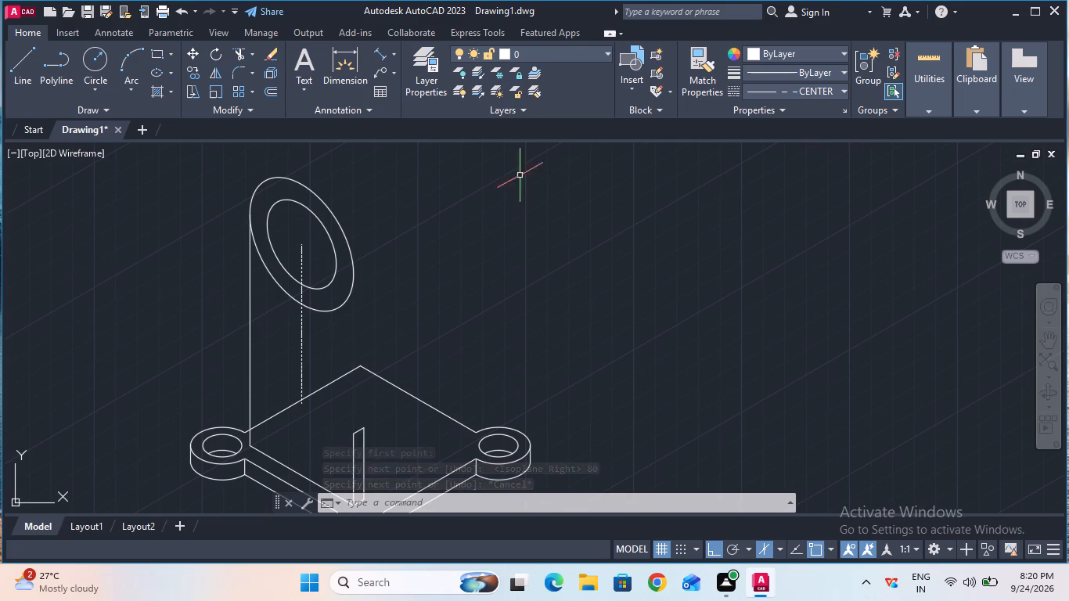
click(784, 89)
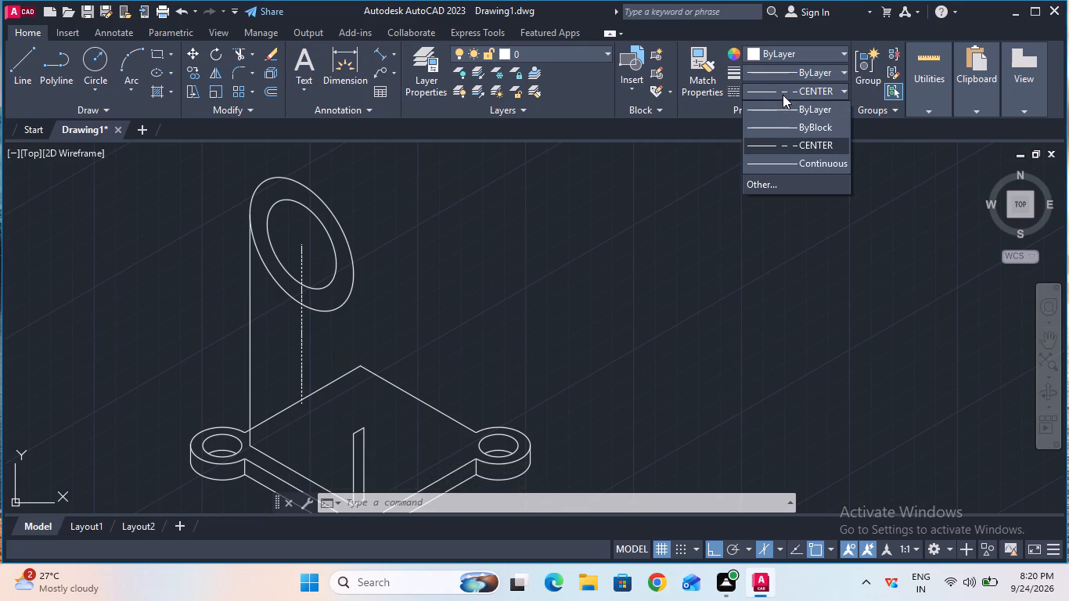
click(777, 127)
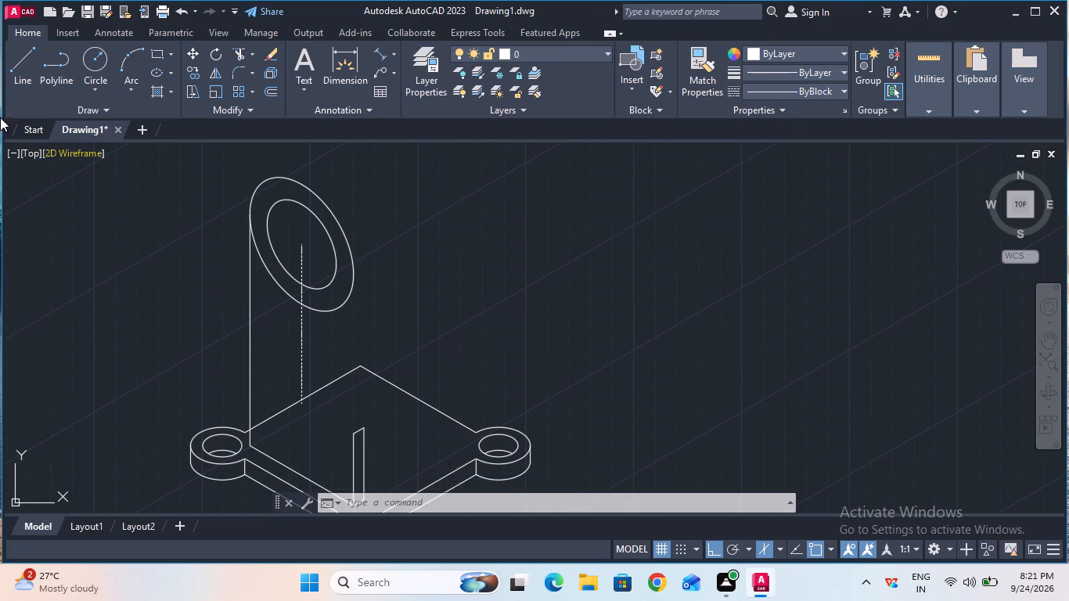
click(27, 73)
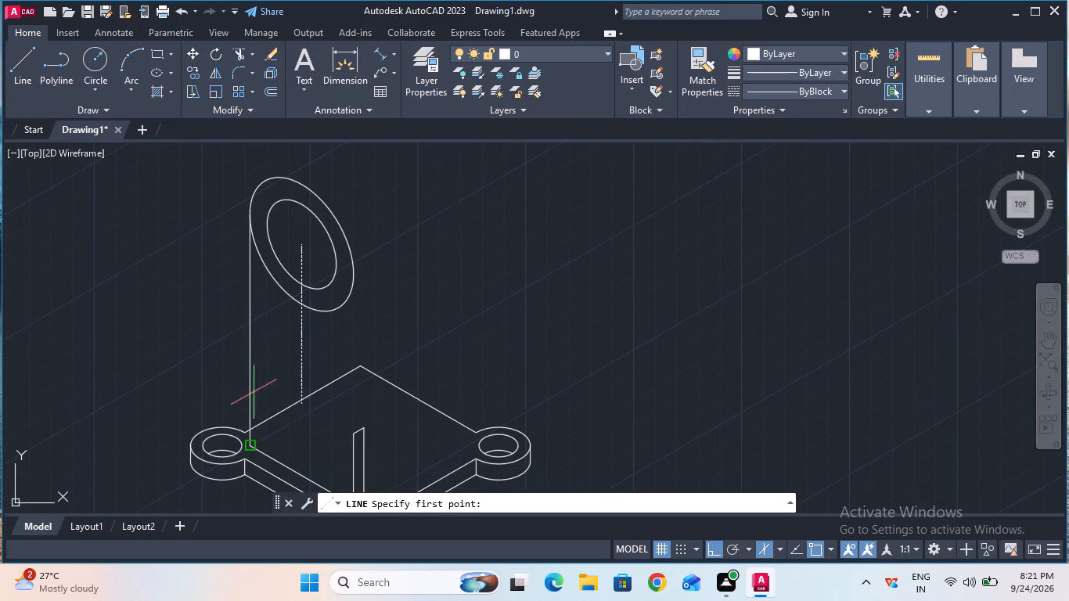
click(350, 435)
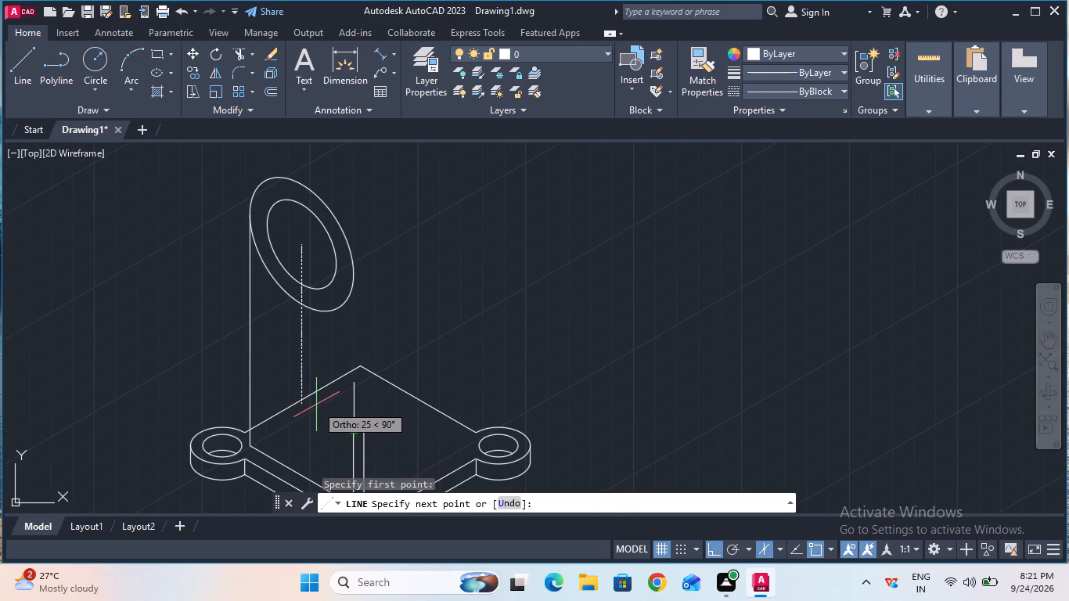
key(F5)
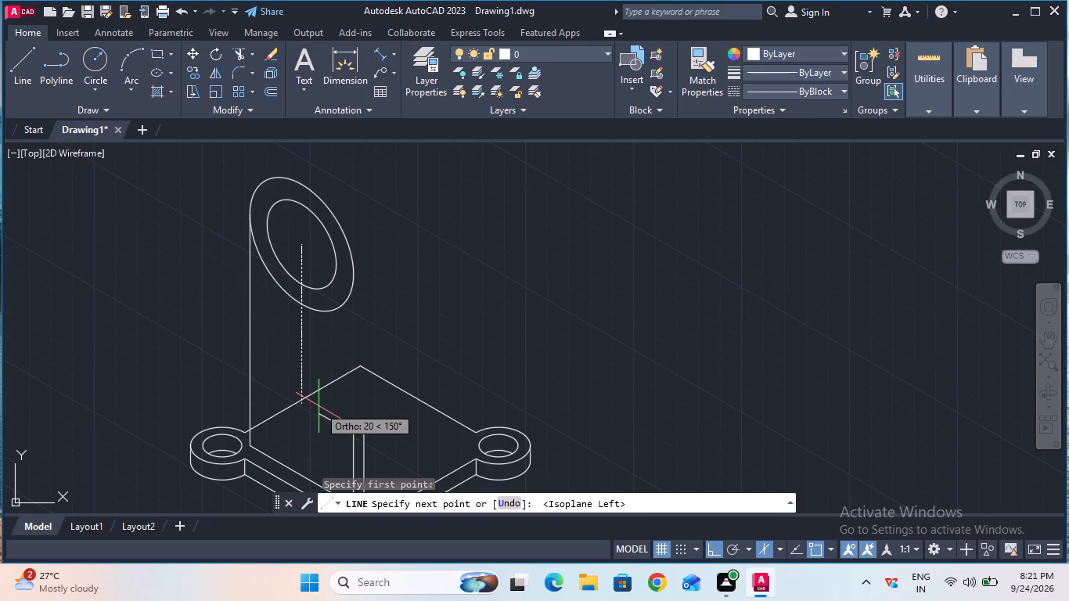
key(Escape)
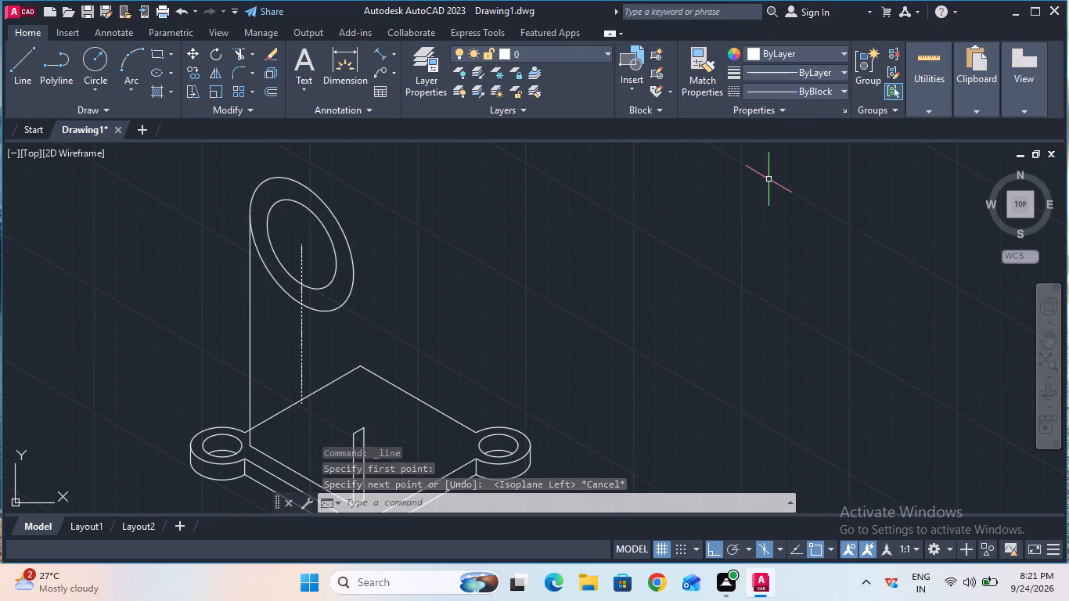
Set the current linetype to CENTER.
click(803, 94)
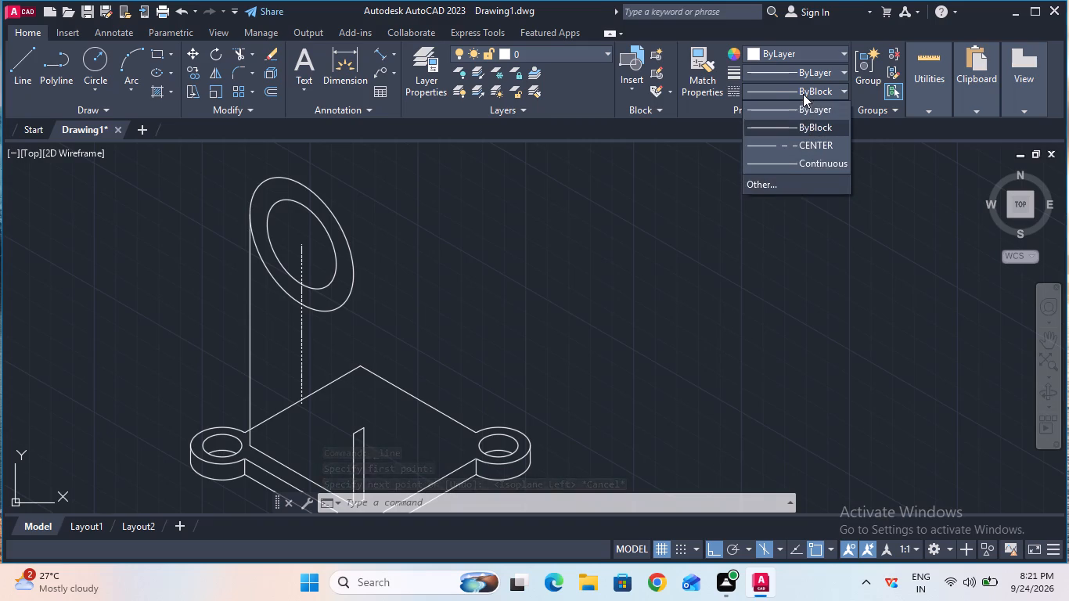
click(804, 146)
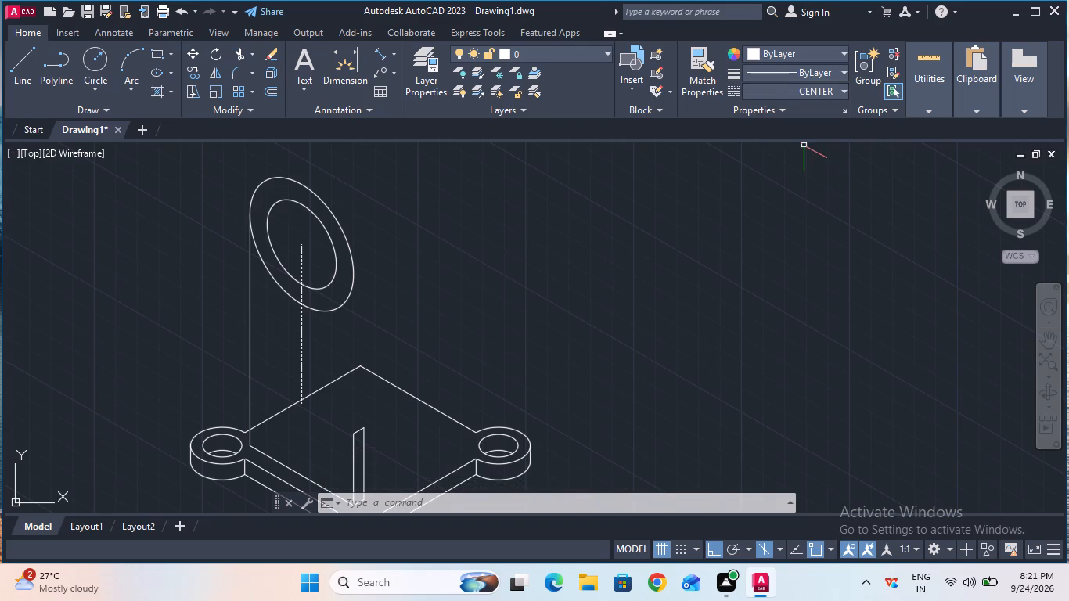
key(Escape)
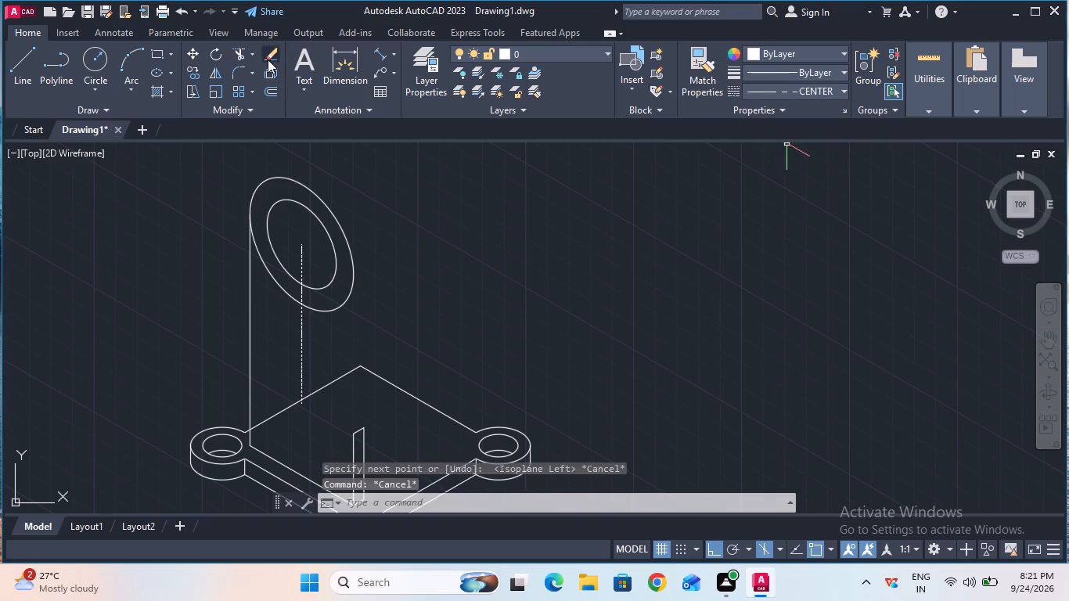
Extend the lower end of the 80 mm vertical centre line to the base's front-left top edge.
click(250, 57)
click(256, 104)
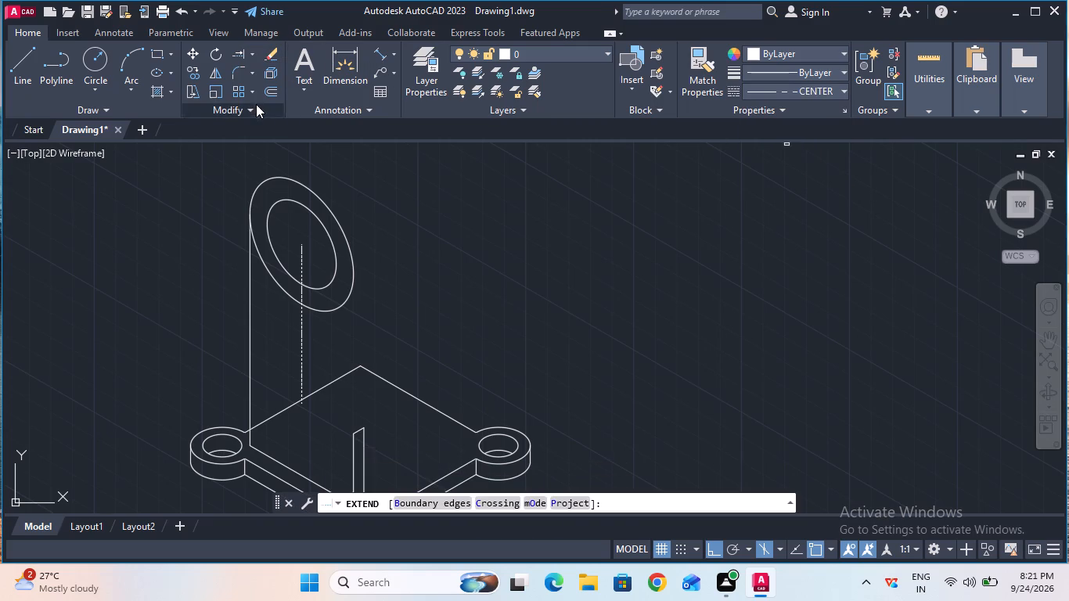
click(306, 375)
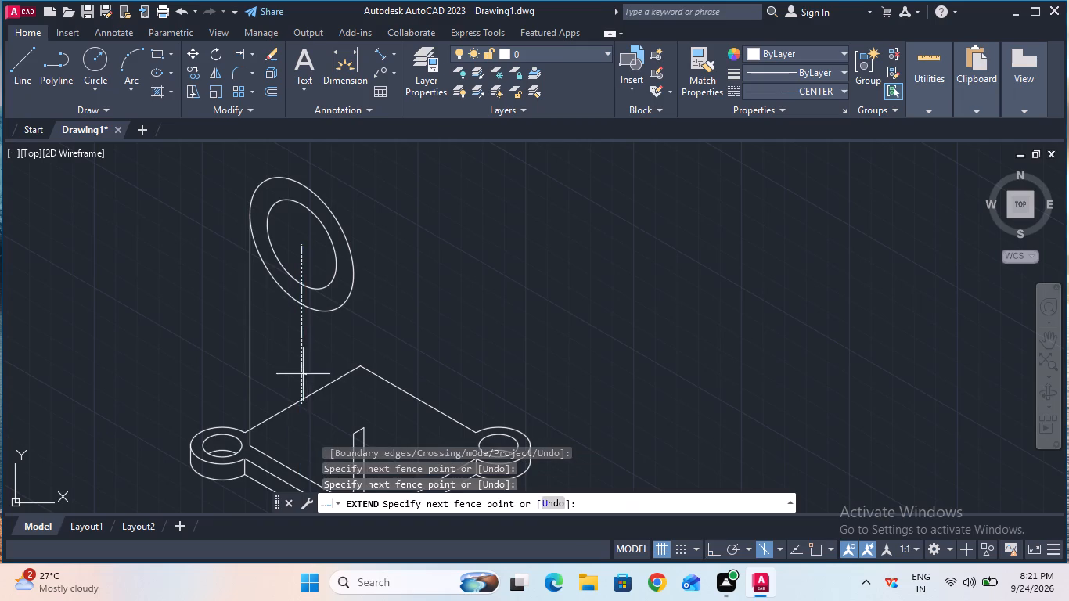
click(300, 372)
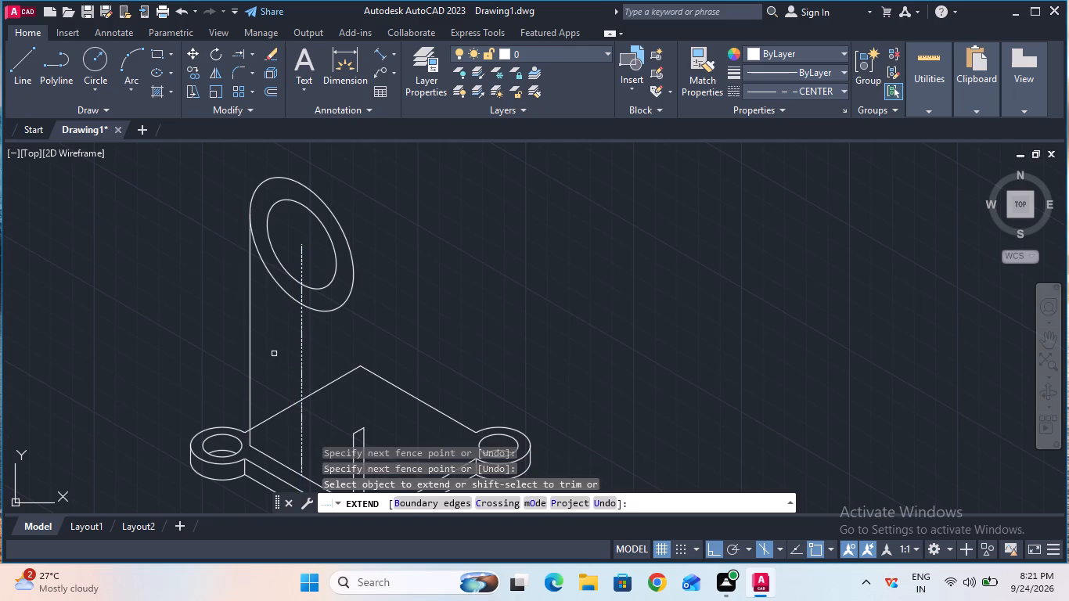
key(Escape)
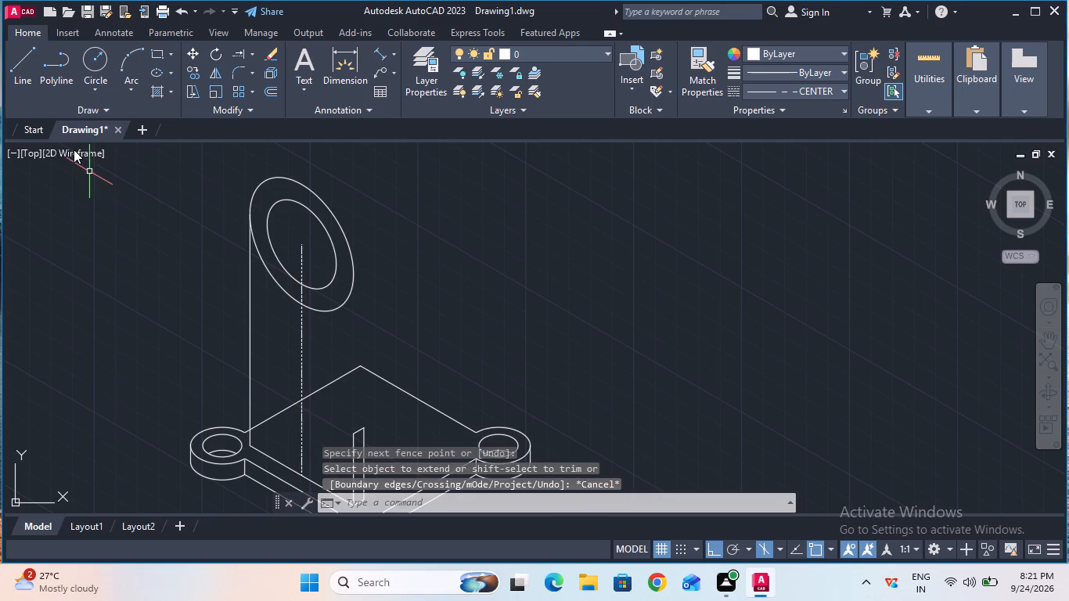
Draw a 22 mm CENTER line from the top of the front corner's vertical edge, parallel to the base's front-left edge, toward the vertical centre line.
click(27, 83)
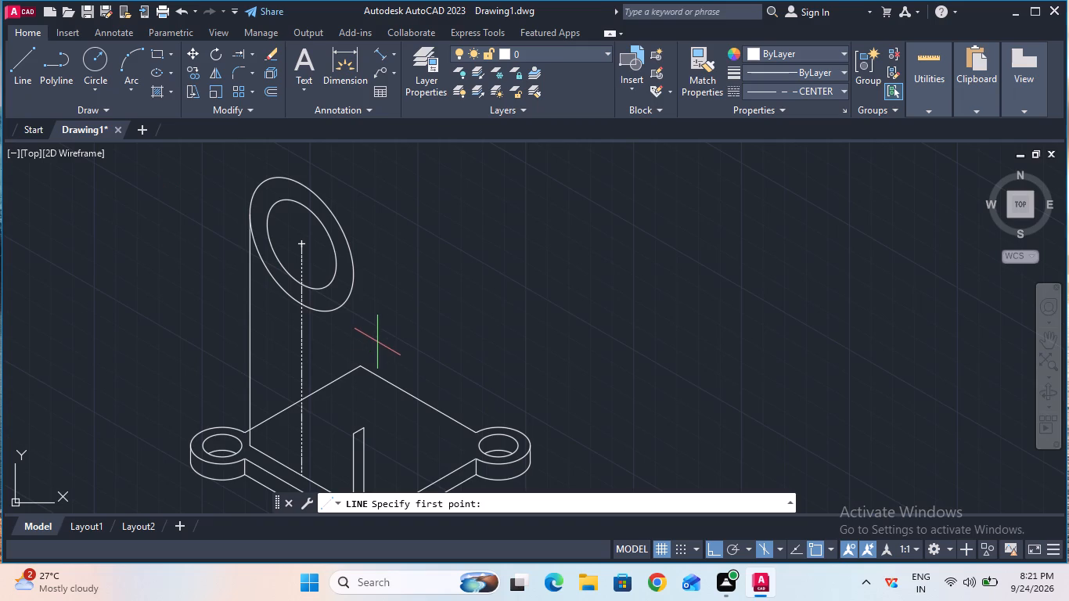
click(352, 430)
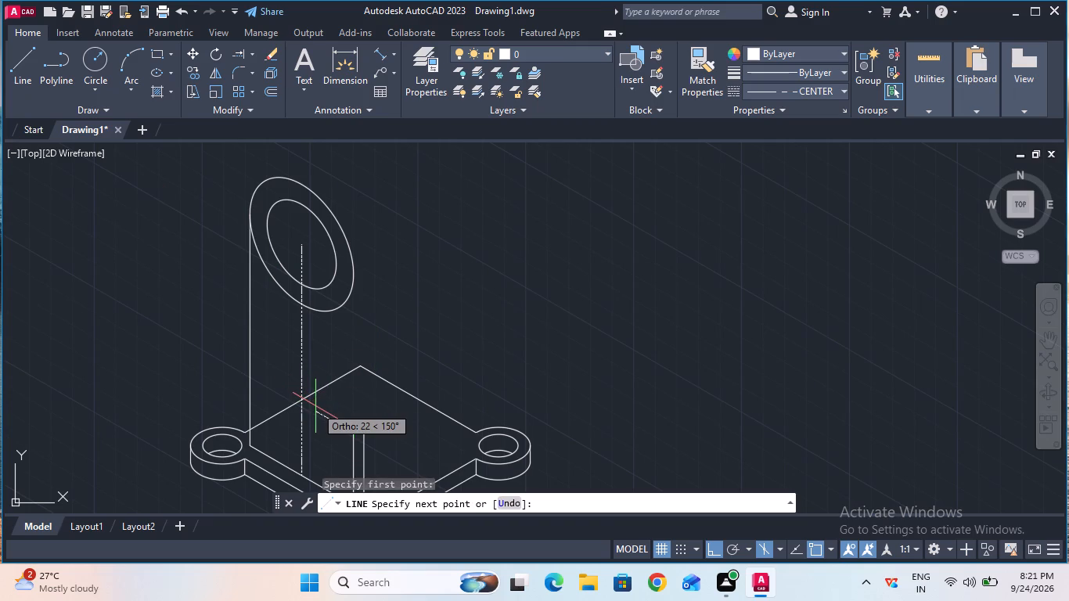
text(22)
key(Return)
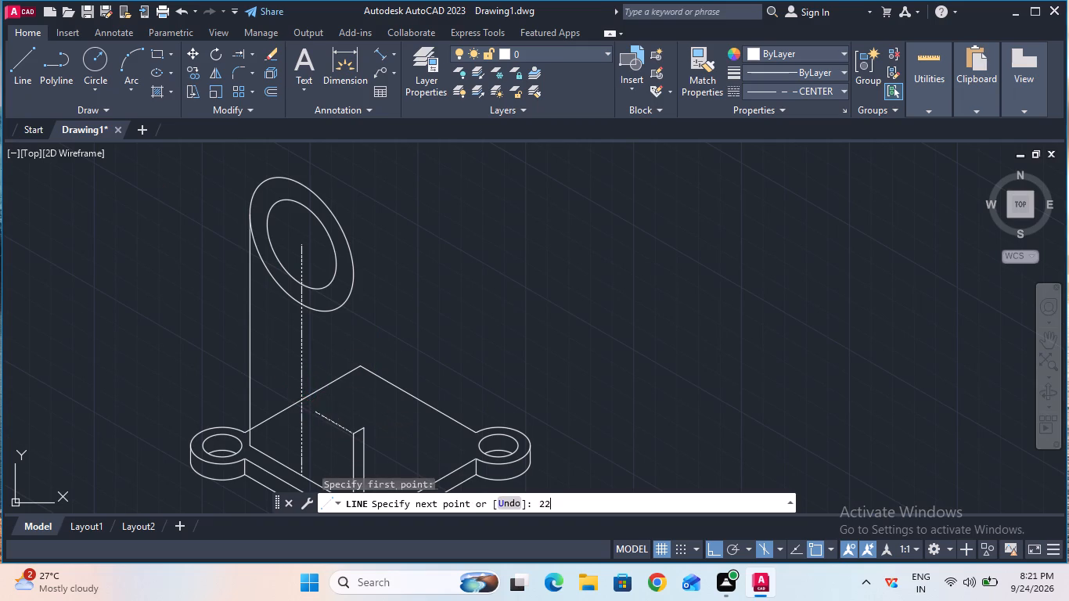
key(Escape)
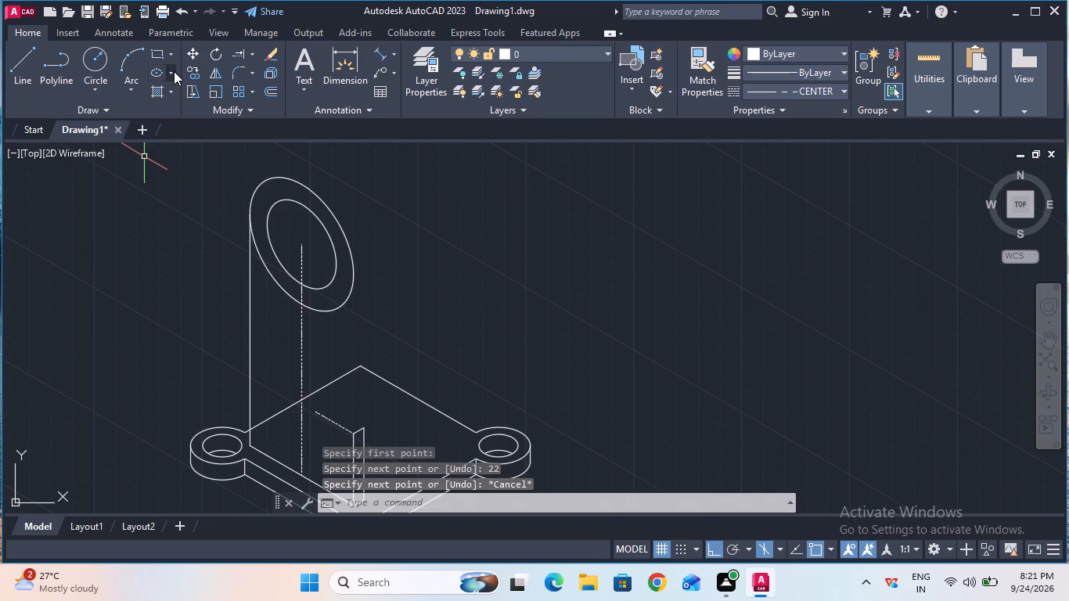
Extend the 22 mm centre line to meet the vertical centre line.
click(241, 55)
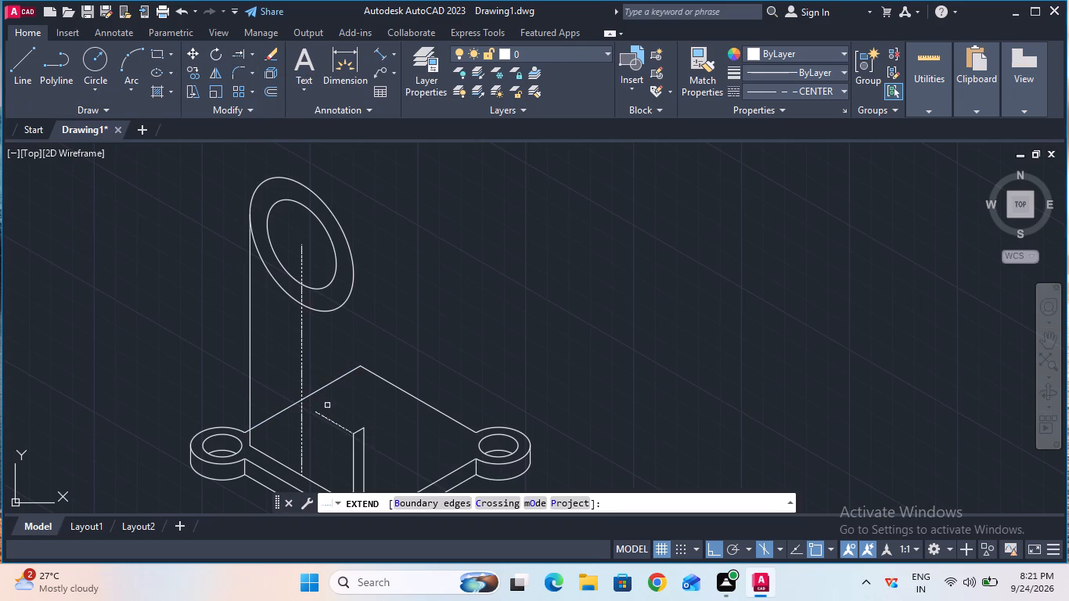
click(323, 416)
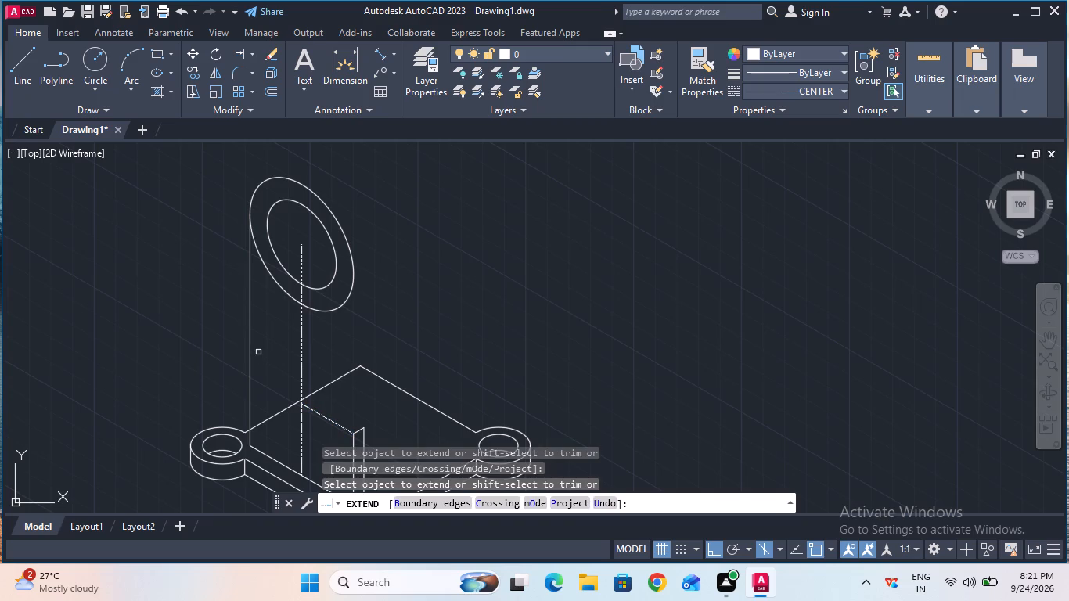
key(Escape)
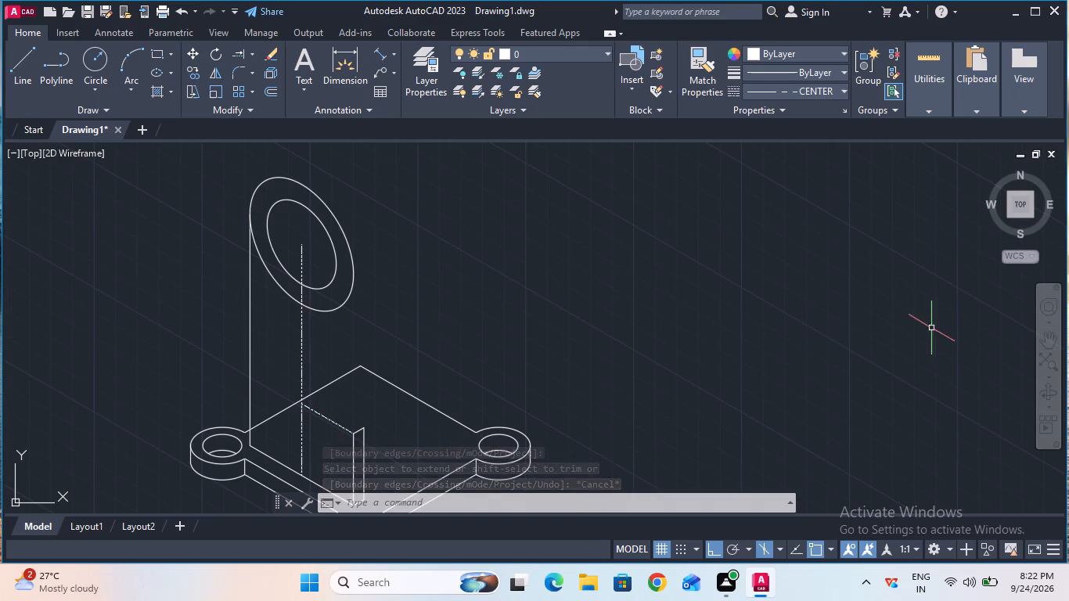
Erase the right-hand vertical edge of the narrow upright face at the base's front corner.
click(1053, 337)
drag(480, 345, 482, 329)
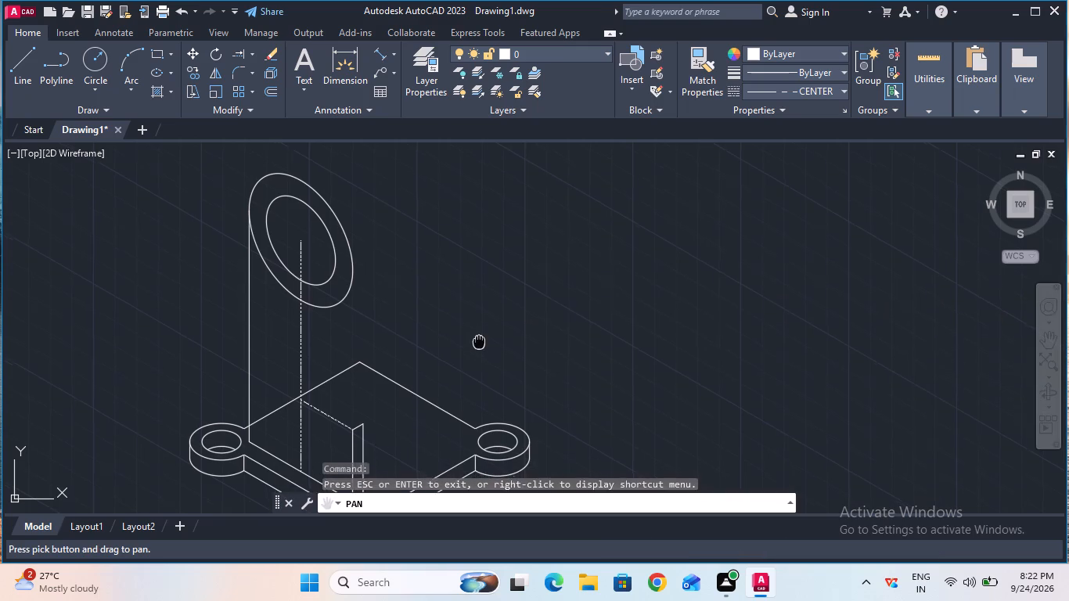
drag(482, 329, 491, 282)
key(Escape)
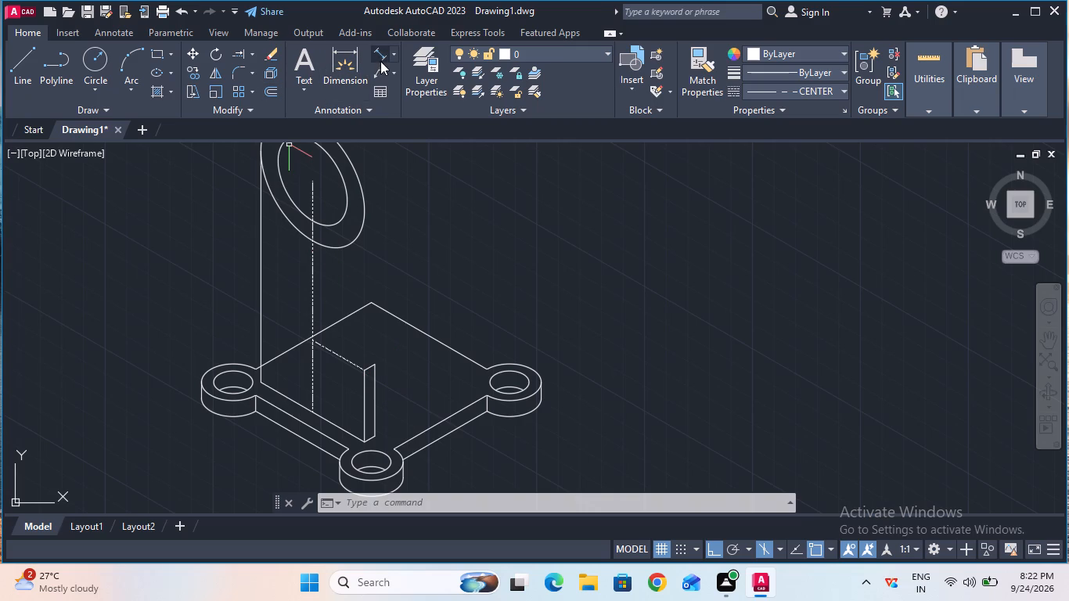
click(266, 56)
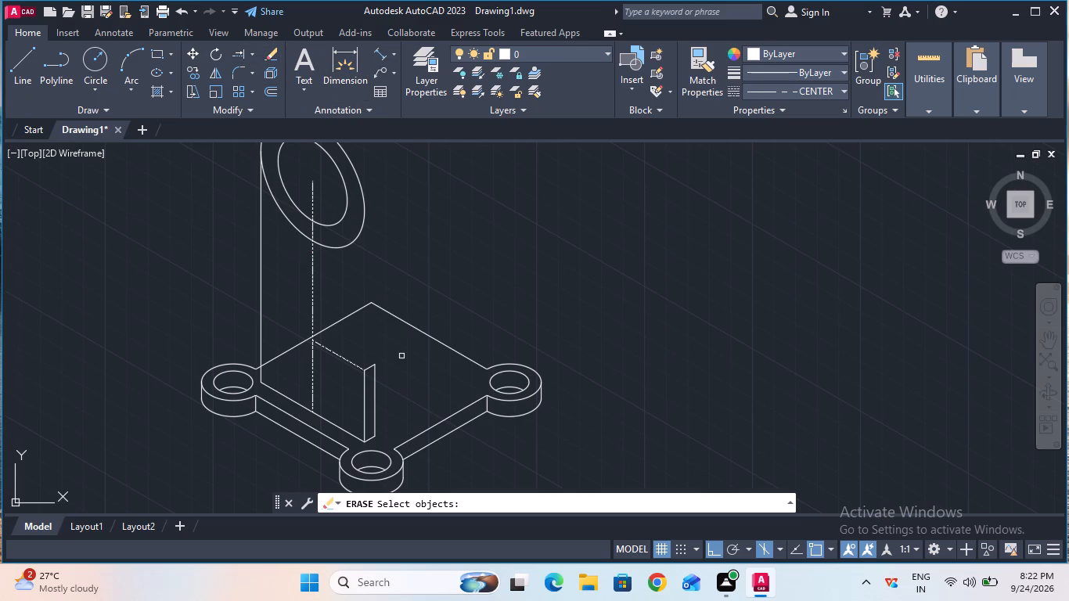
click(376, 394)
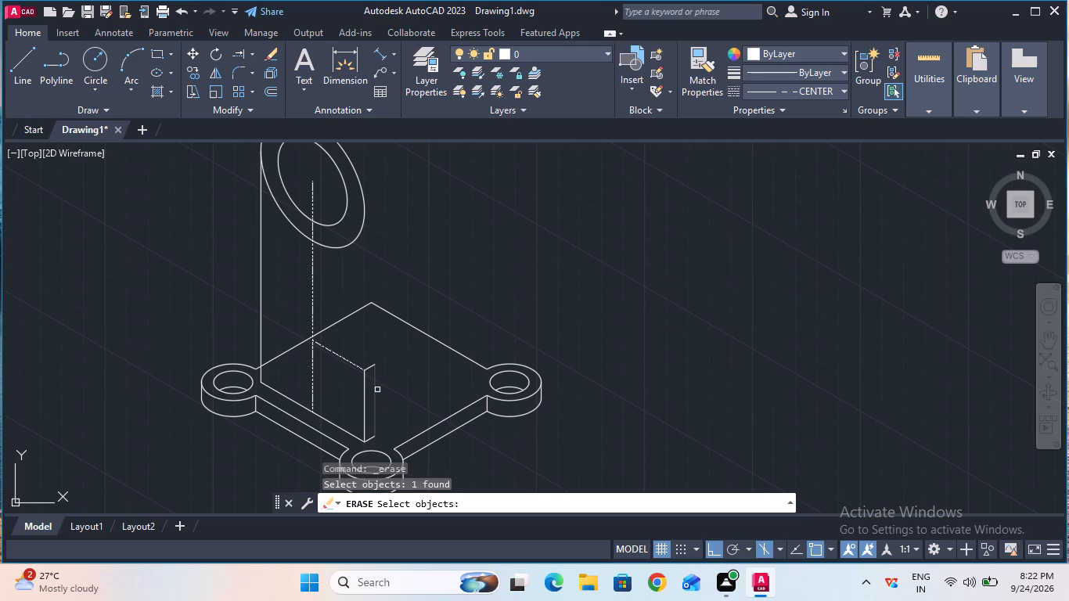
key(Return)
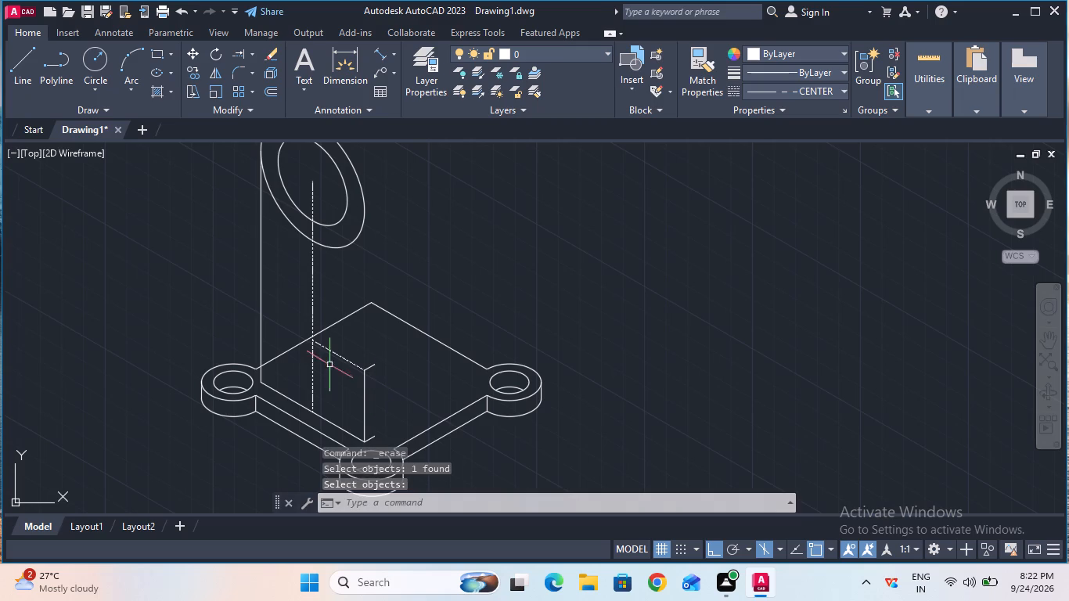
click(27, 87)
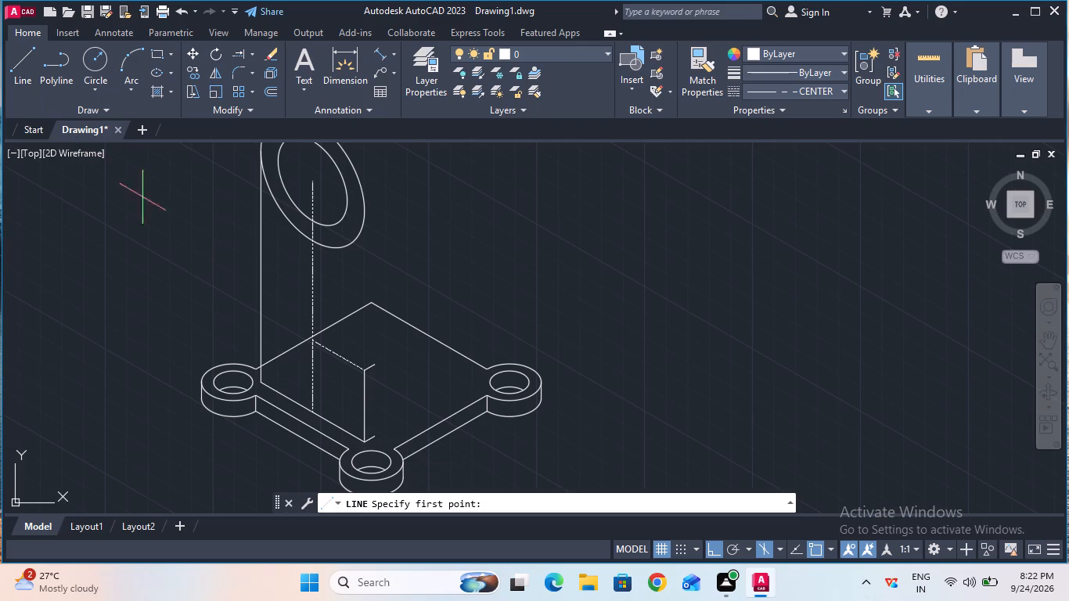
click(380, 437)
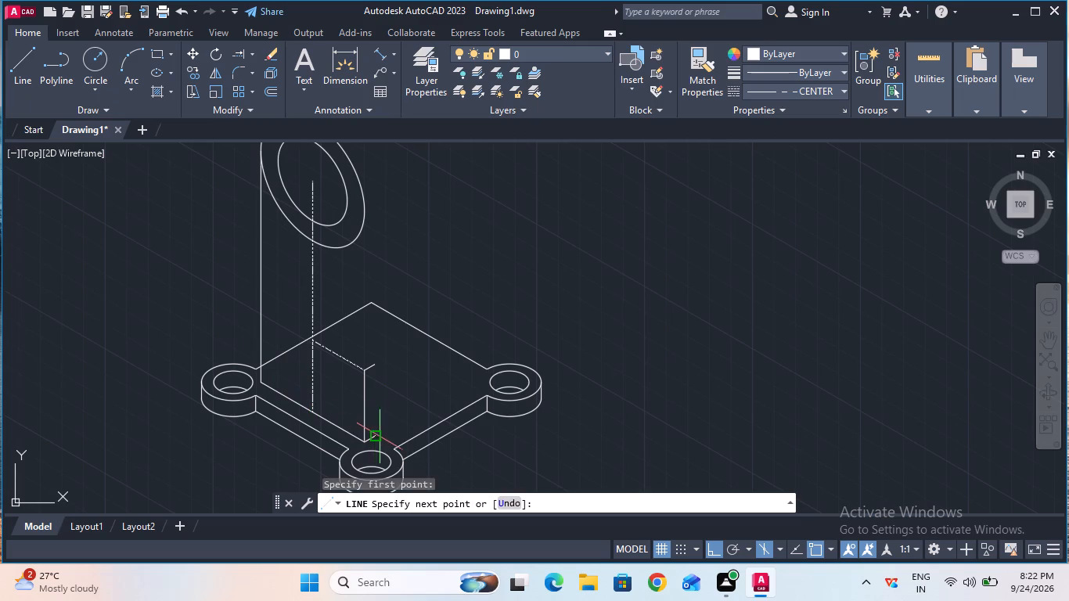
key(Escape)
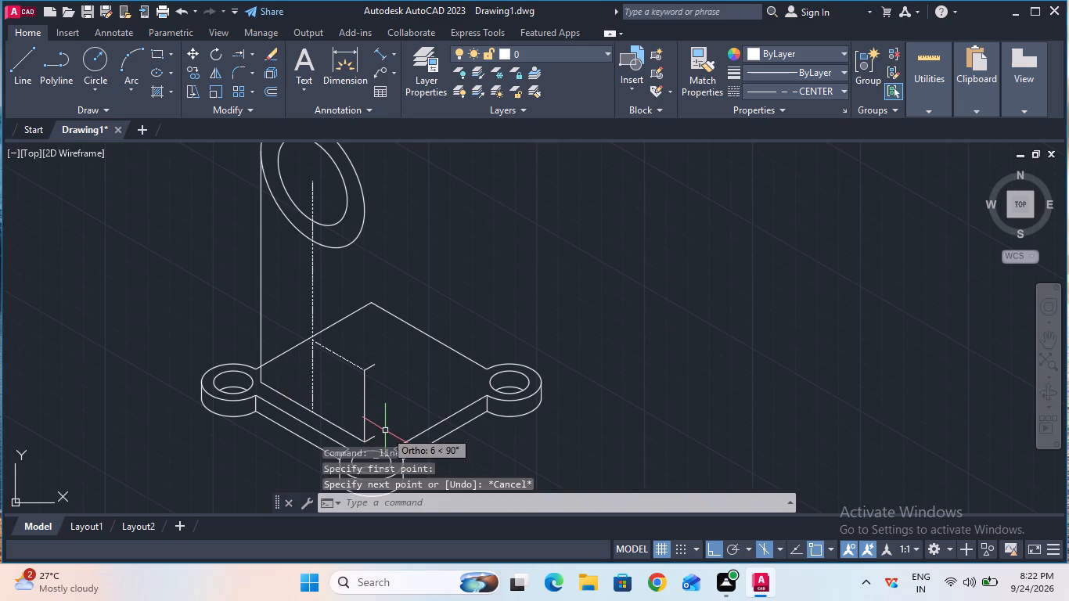
Set the current linetype to ByBlock.
click(803, 85)
click(802, 121)
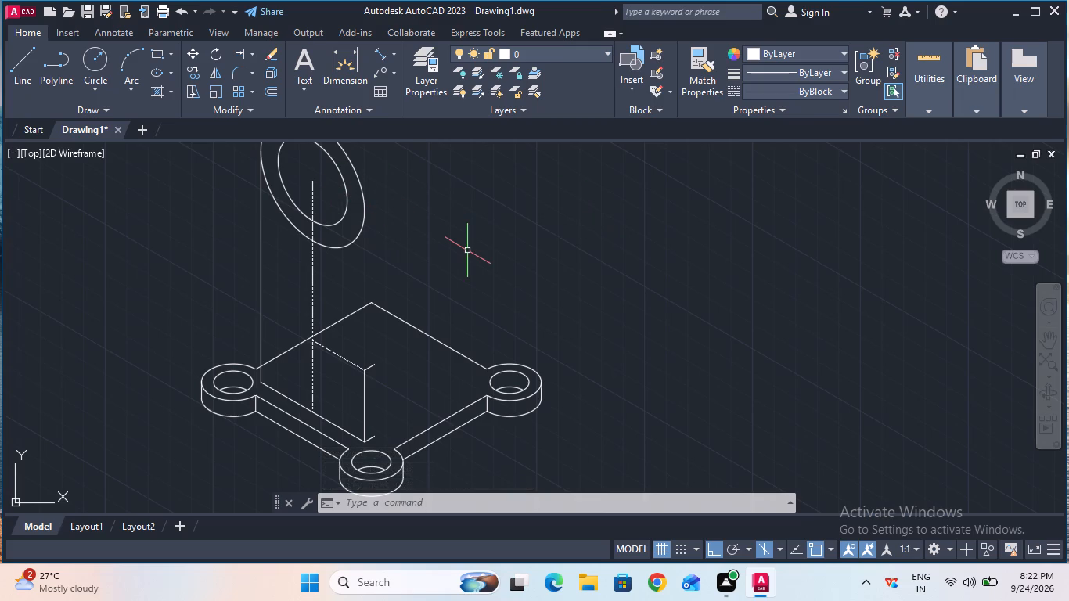
Widen the narrow upright face by continuing its top edge 3 mm, drawing a 36 mm vertical edge down, and closing to its bottom edge.
key(F5)
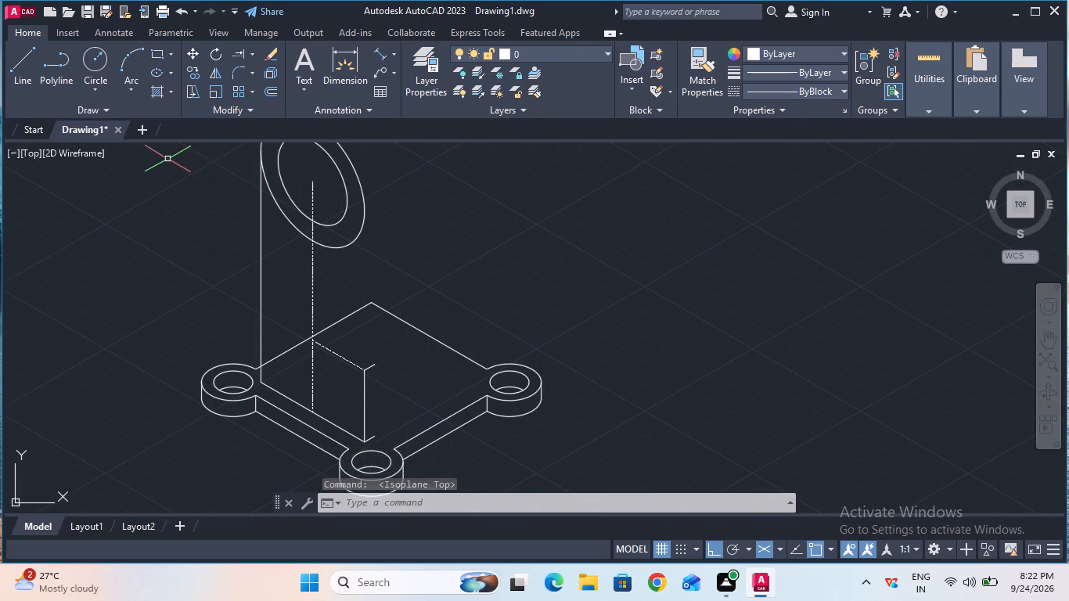
click(34, 85)
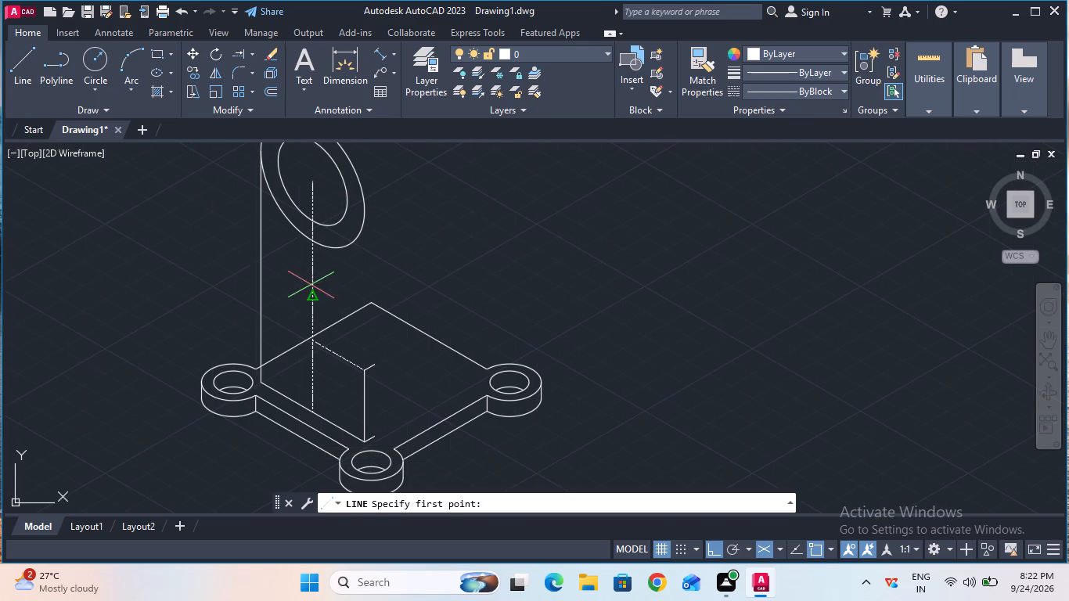
click(378, 365)
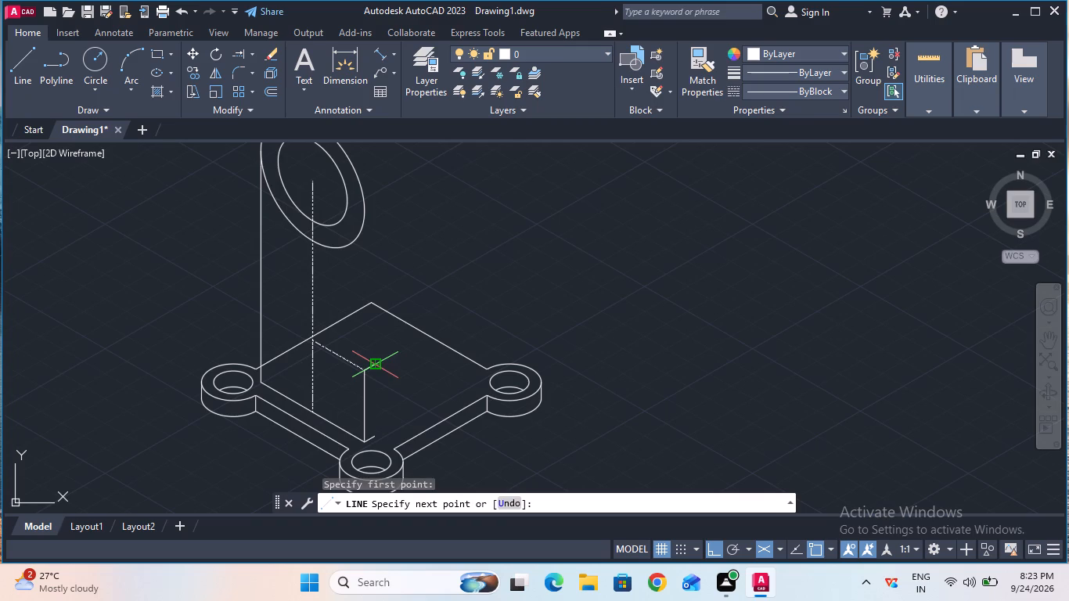
key(3)
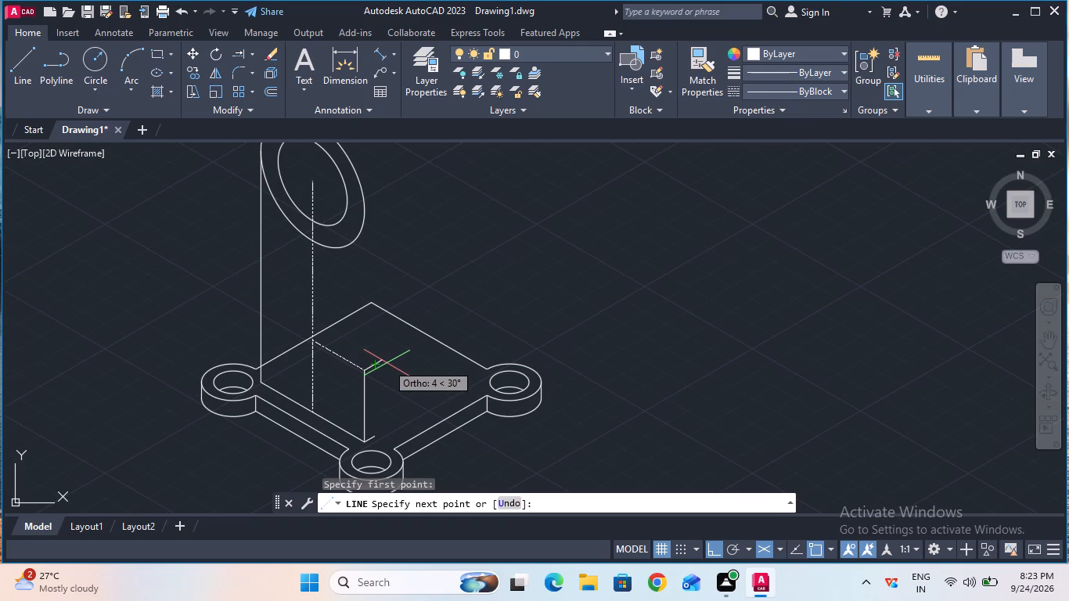
key(Return)
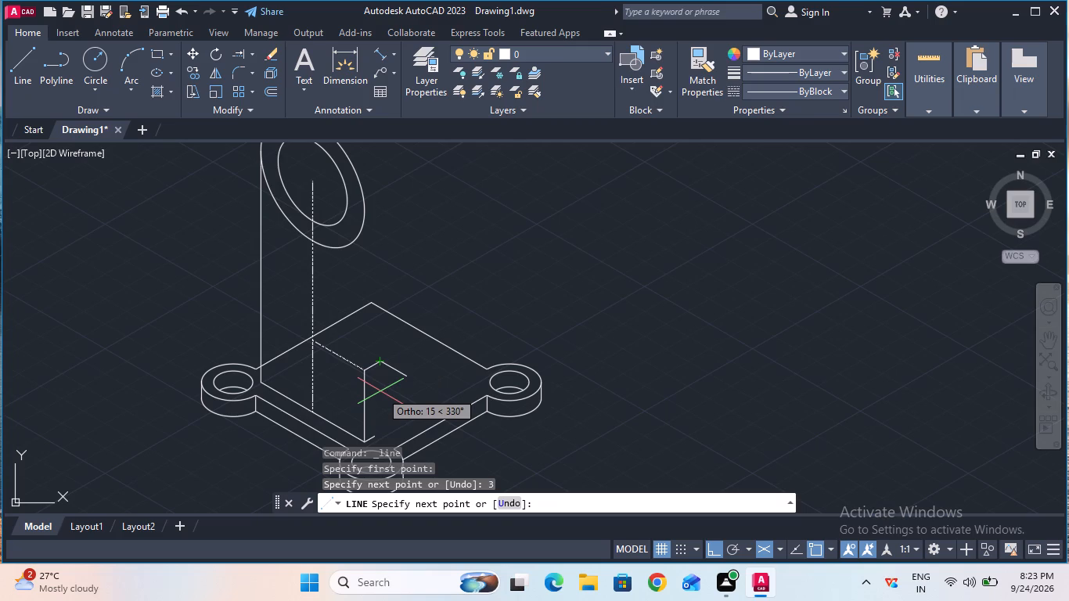
key(F5)
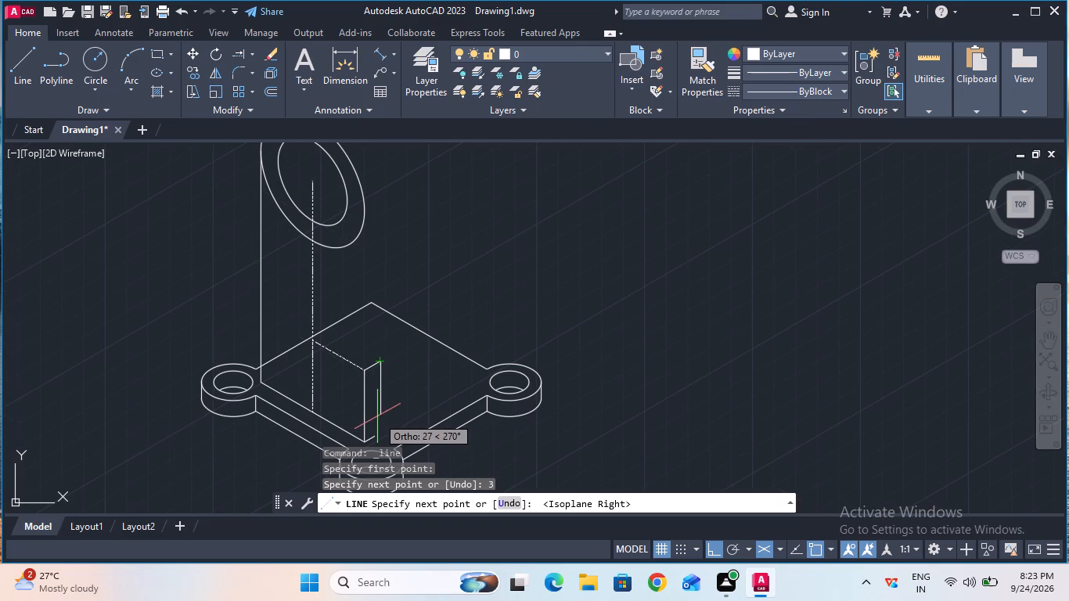
text(36)
key(Return)
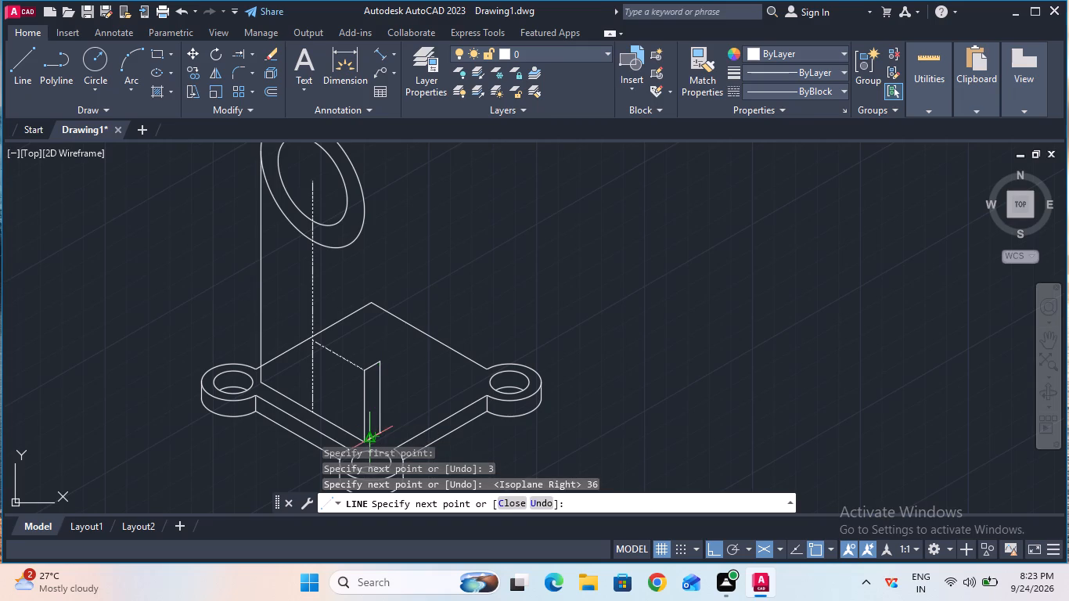
click(374, 443)
key(Escape)
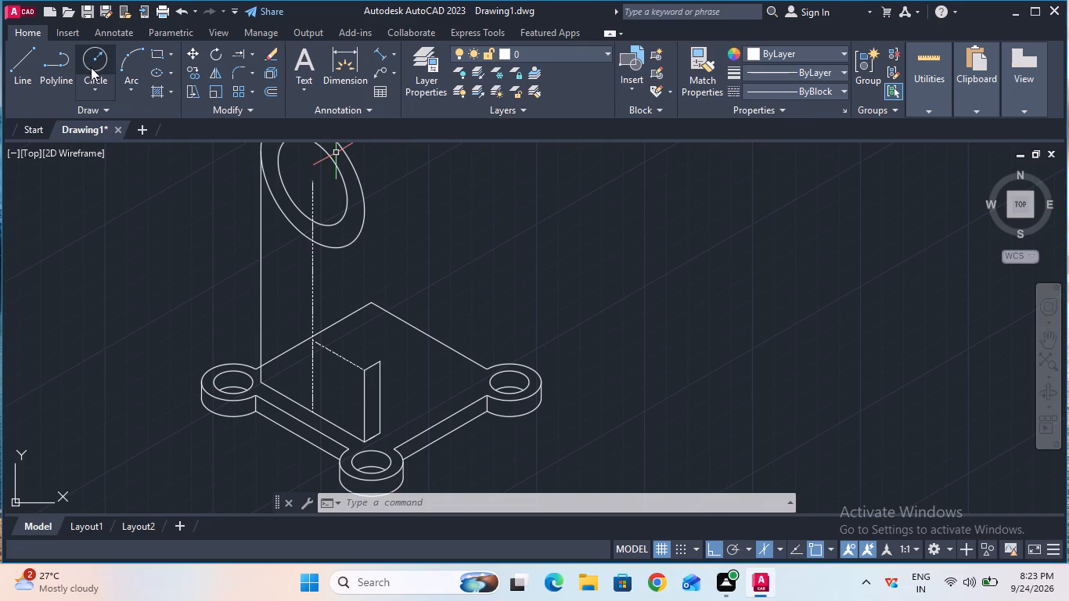
Draw an isocircle of radius 12 mm on the left isoplane, centred where the 22 mm centre line meets the vertical centre line.
text(ell)
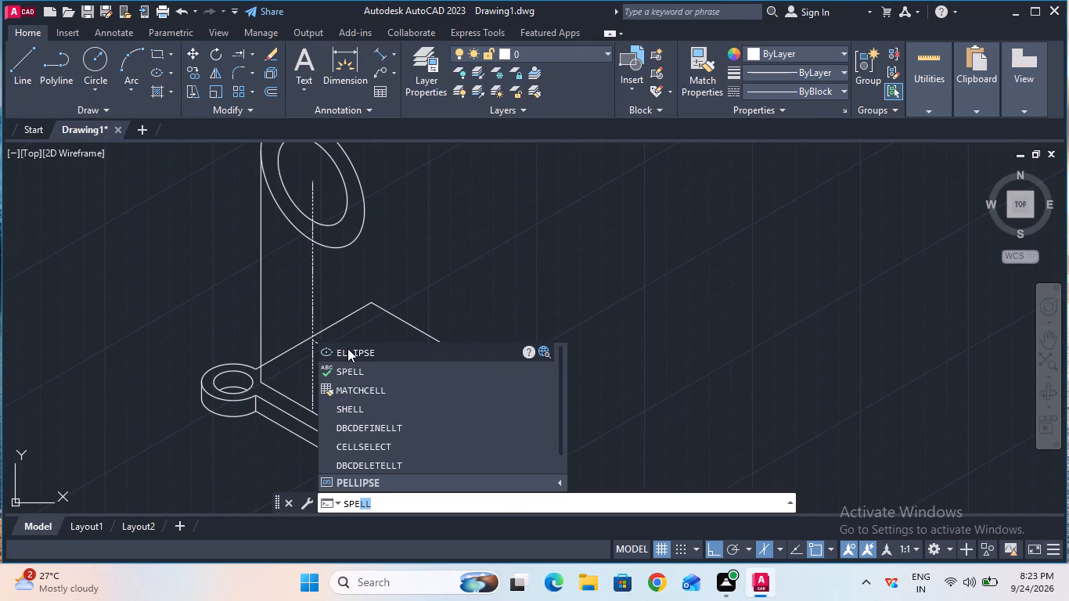
click(347, 348)
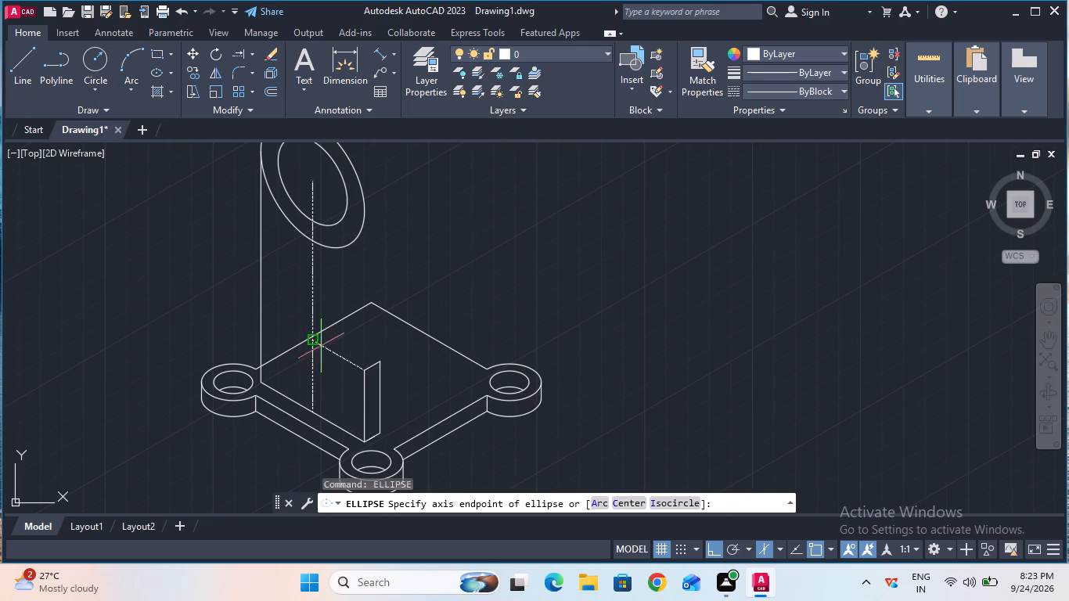
click(674, 499)
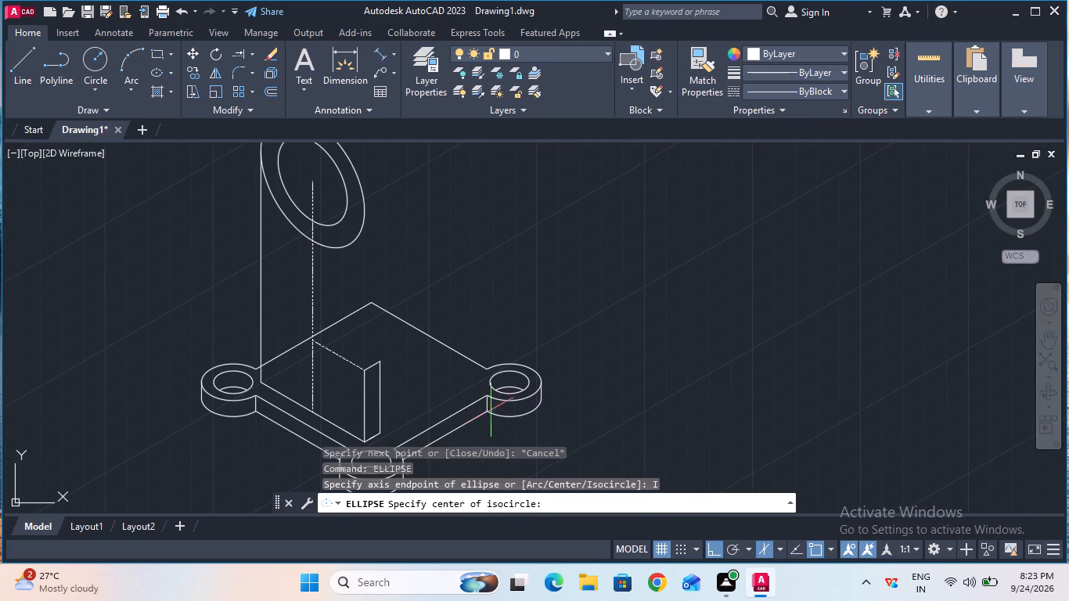
click(308, 340)
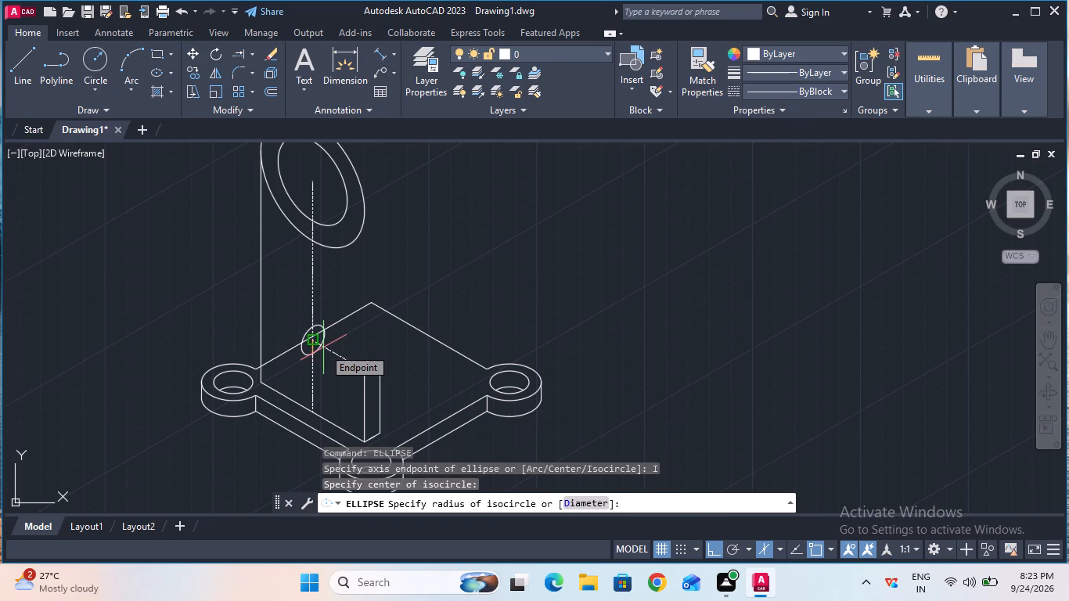
key(F5)
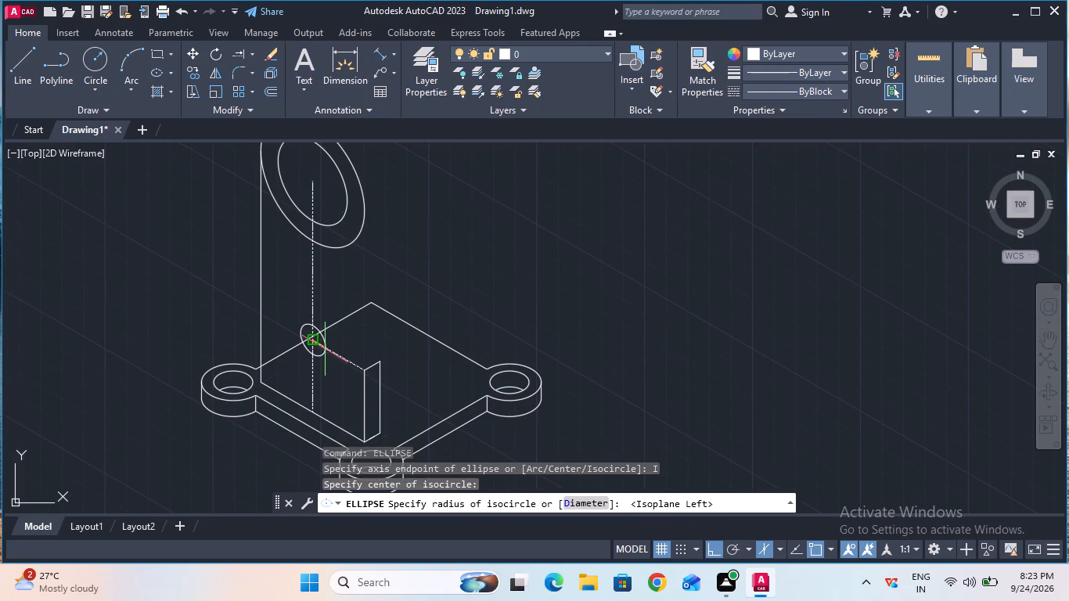
text(12)
key(Return)
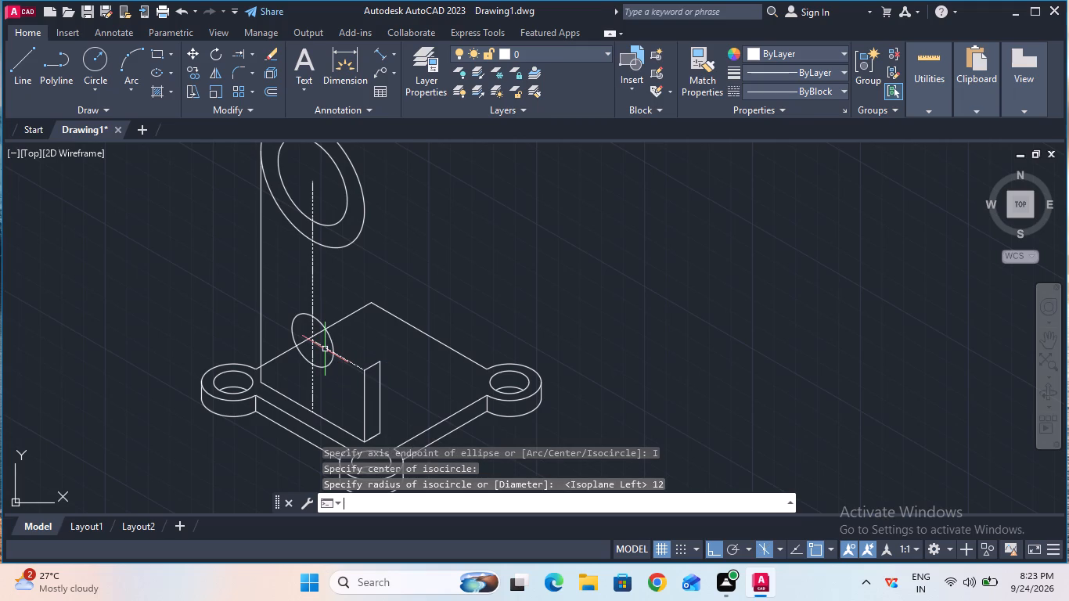
key(Escape)
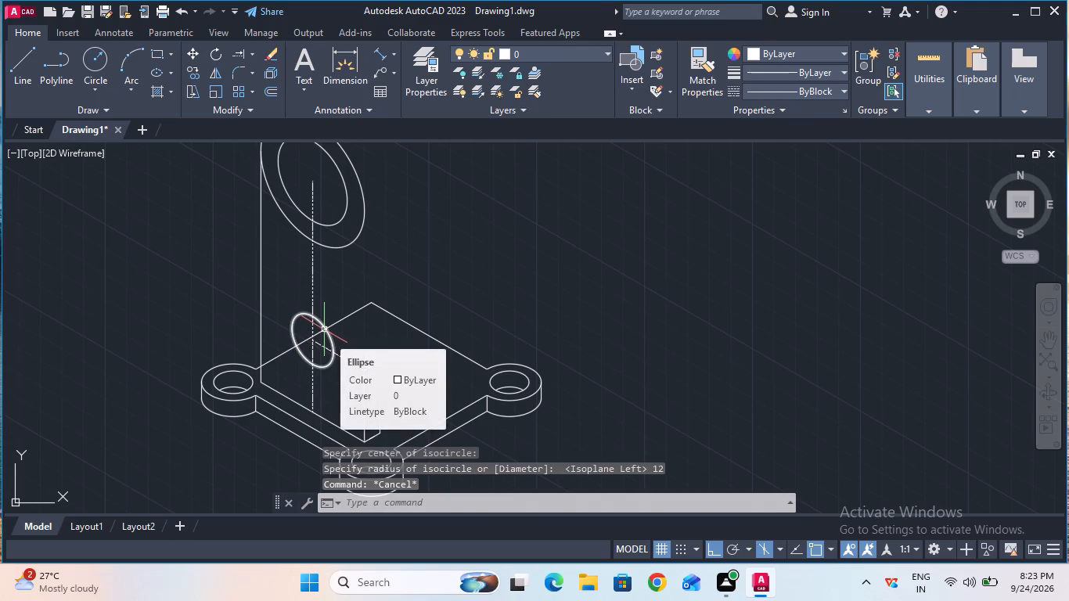
Trim the vertical centre line below and inside the 12 mm radius isocircle and inside the large ring, plus the 22 mm centre line inside the isocircle.
ctrl+scroll(324, 329, up, 1)
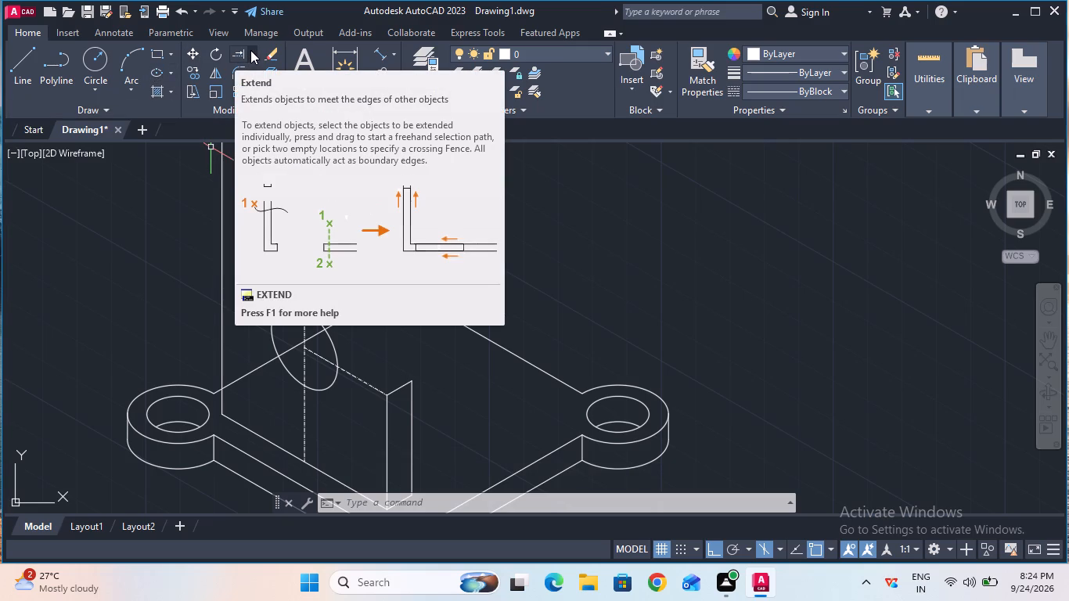
click(248, 49)
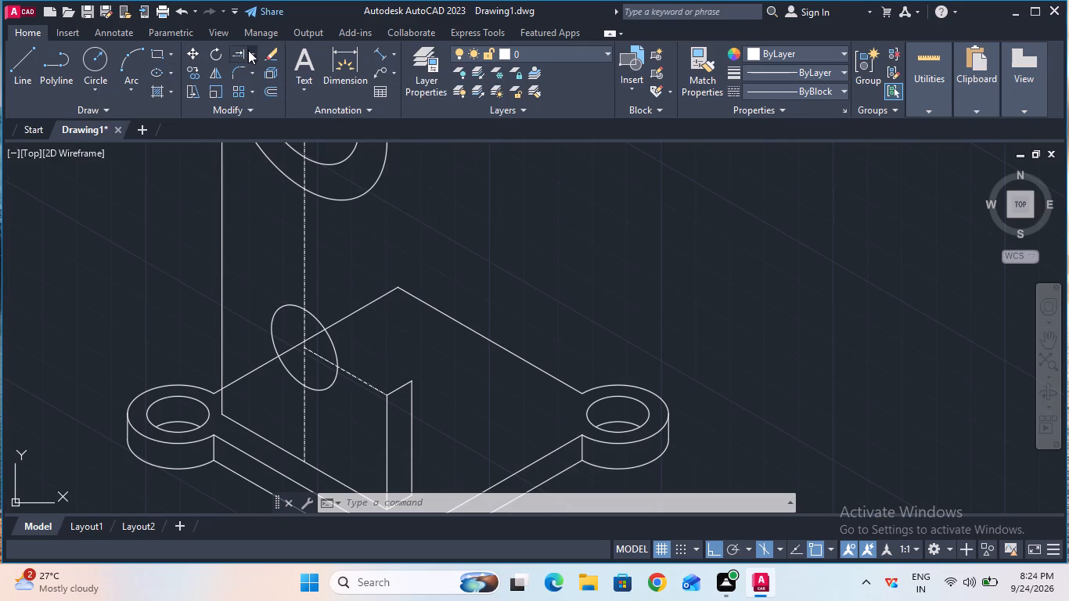
click(252, 83)
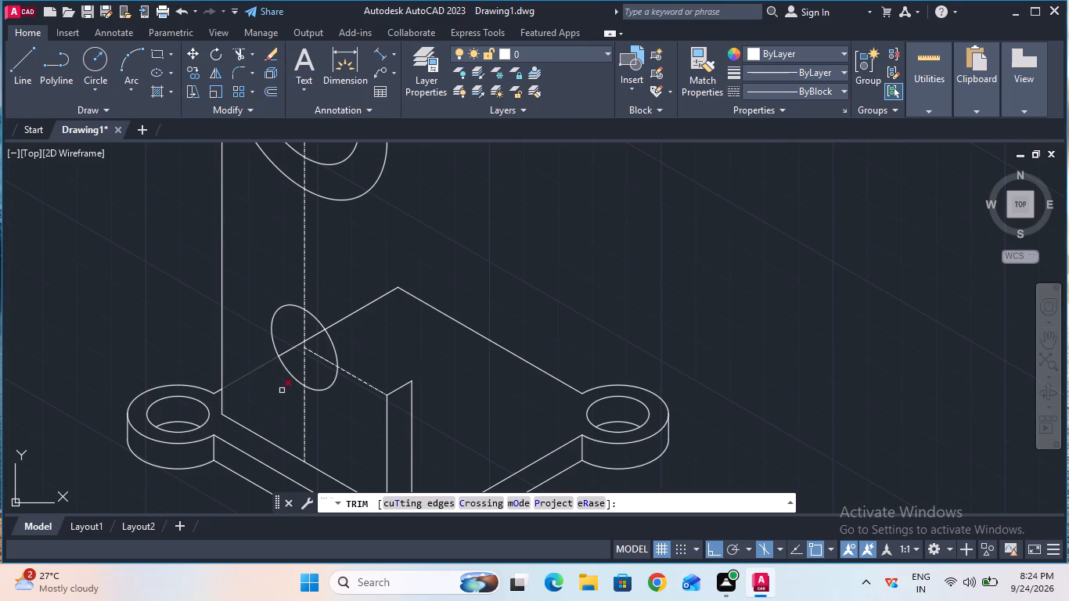
click(306, 423)
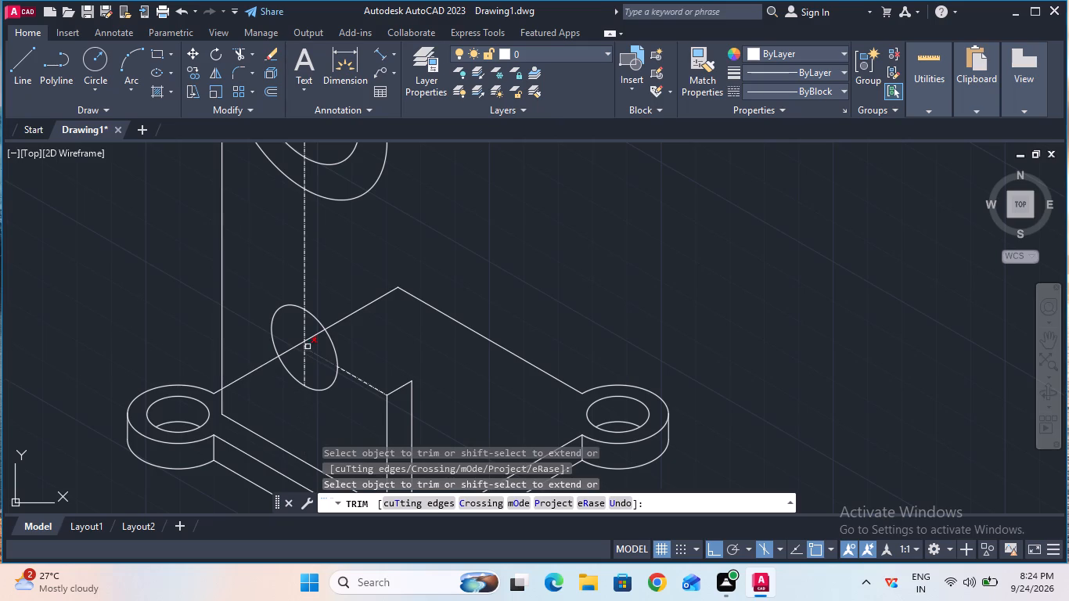
ctrl+scroll(332, 249, down, 1)
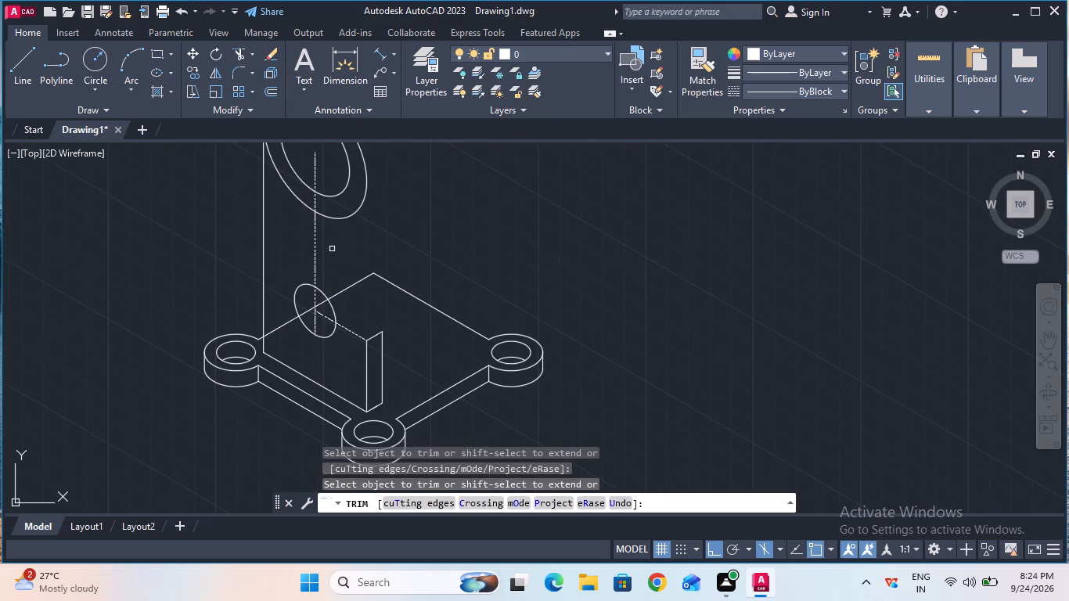
click(314, 173)
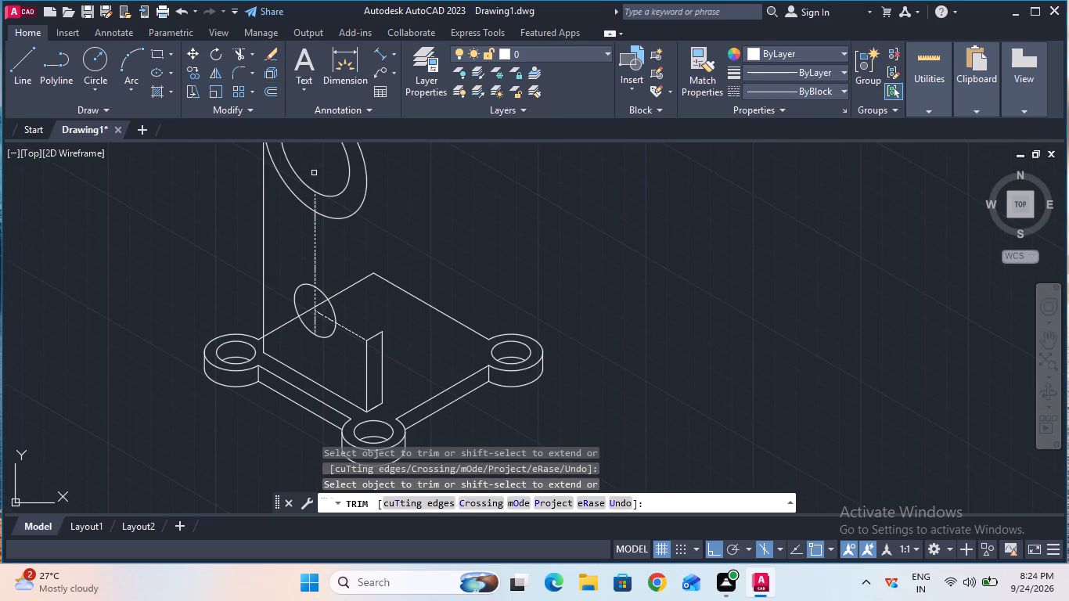
click(317, 198)
click(315, 300)
click(315, 309)
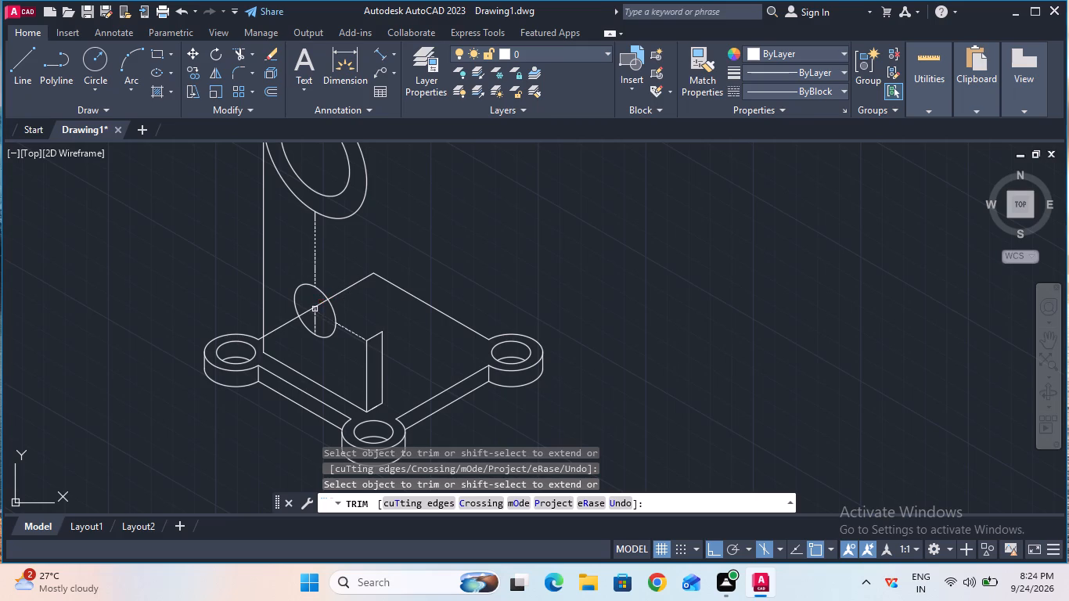
click(315, 315)
key(Escape)
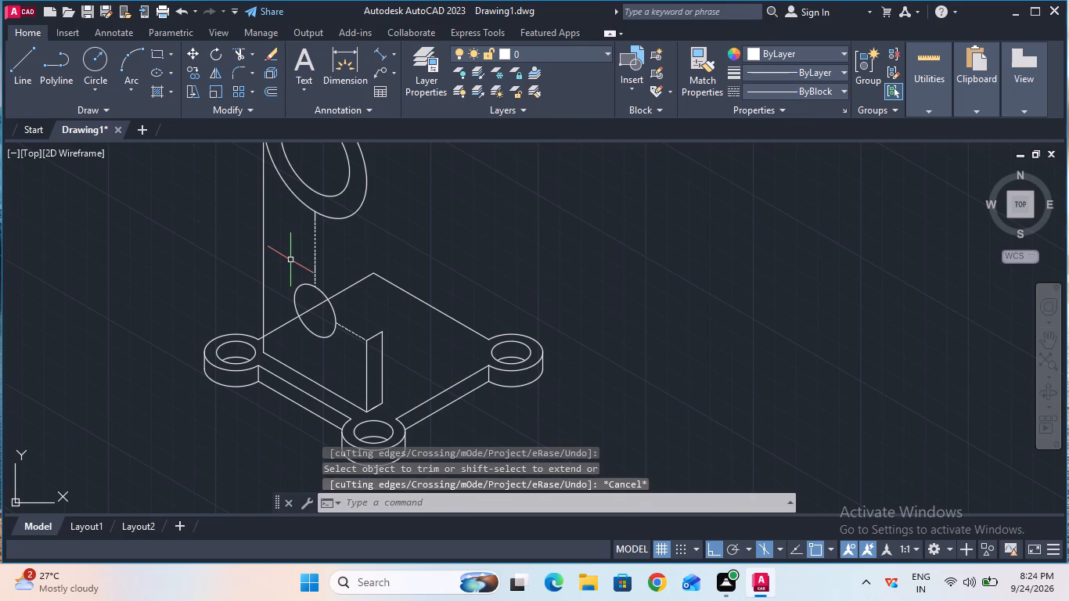
Change the linetype of the vertical line between the large ring and the small isocircle to ByBlock.
click(315, 258)
text(pr)
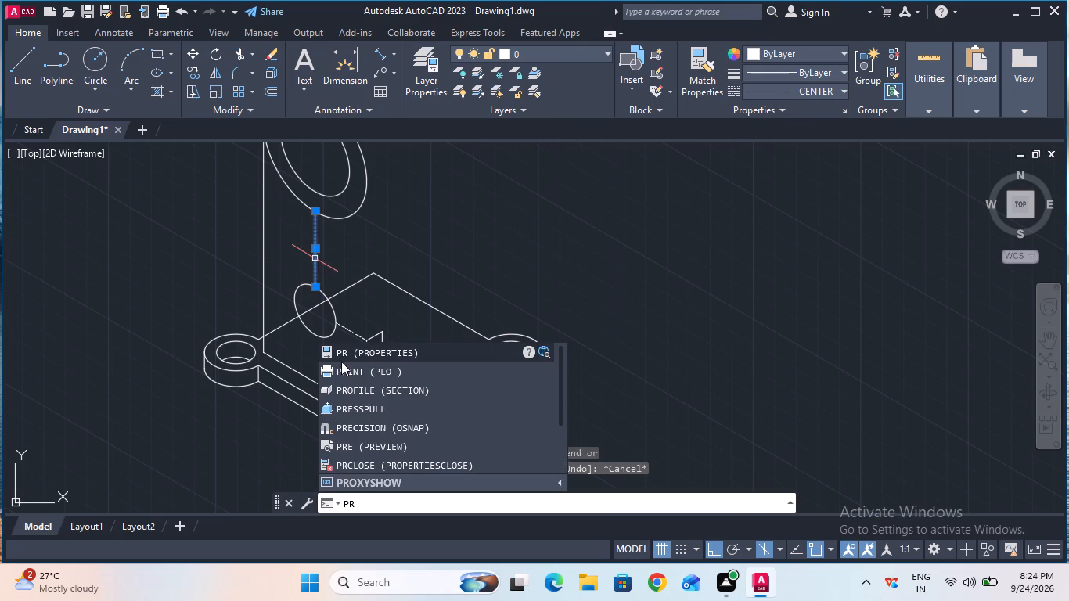
click(342, 354)
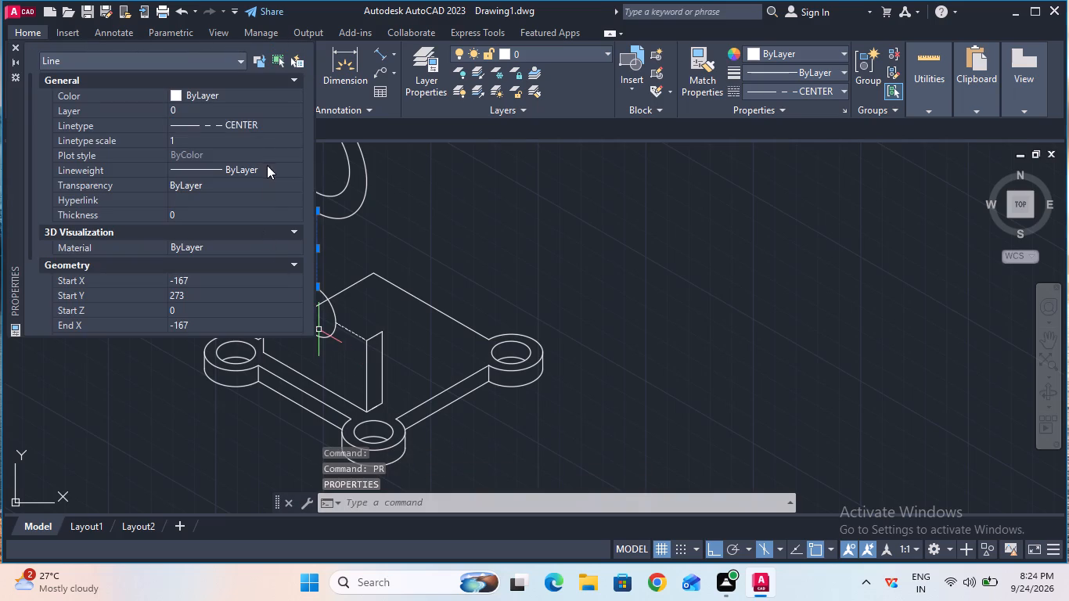
click(269, 125)
click(269, 125)
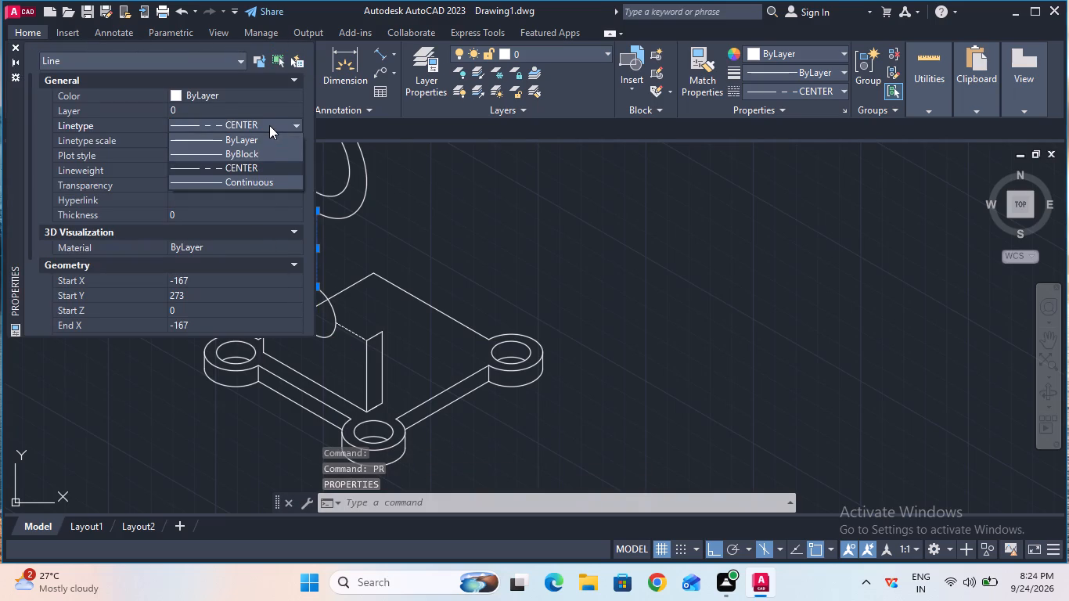
click(267, 154)
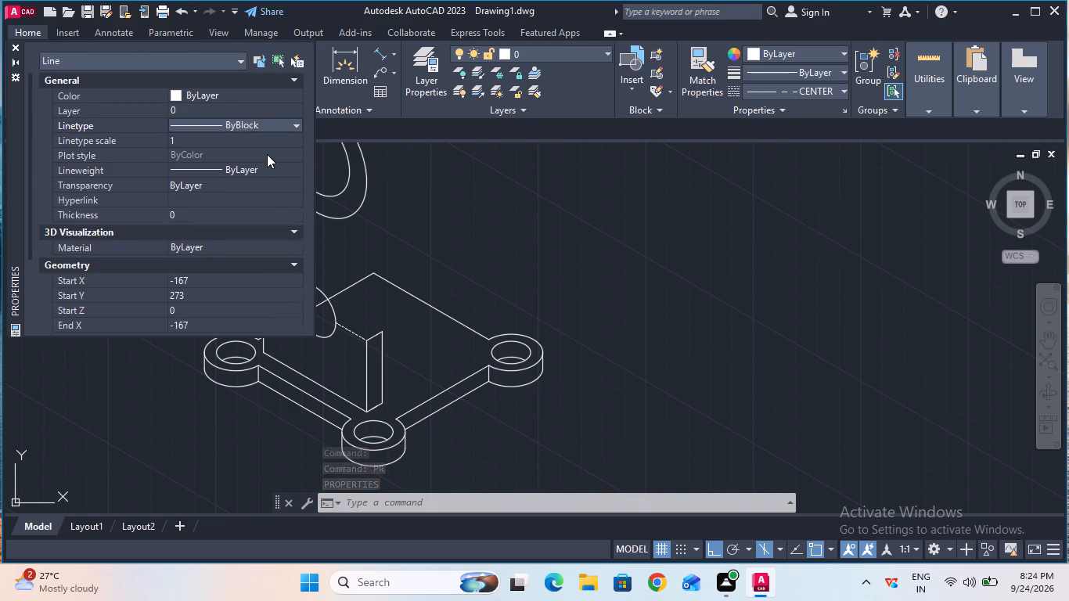
click(16, 45)
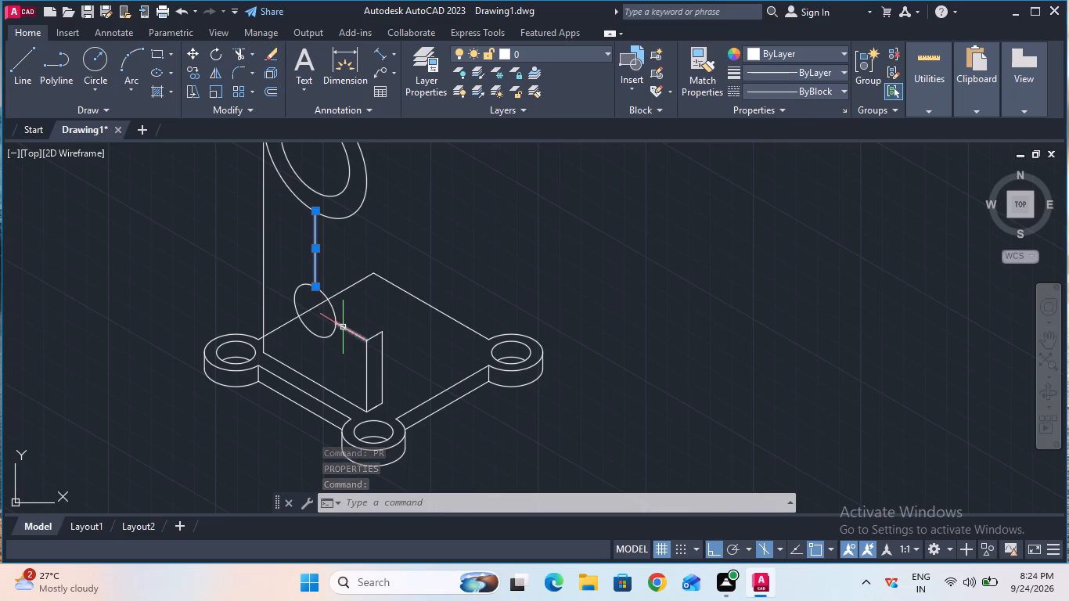
Change the linetype of the short sloping line between the small isocircle and the narrow upright face to ByBlock.
click(343, 327)
text(pr)
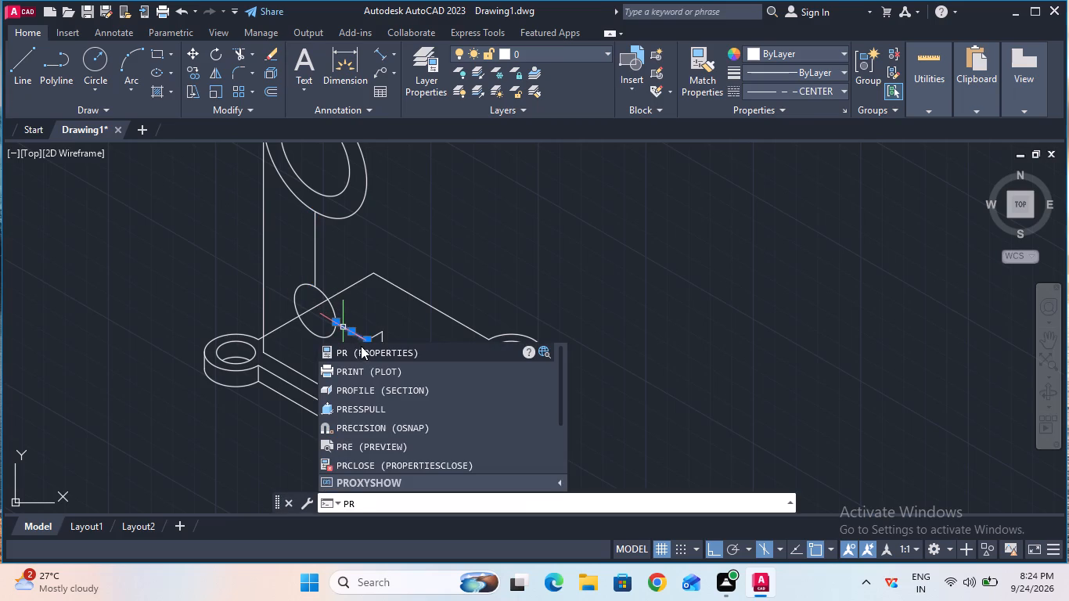
click(363, 348)
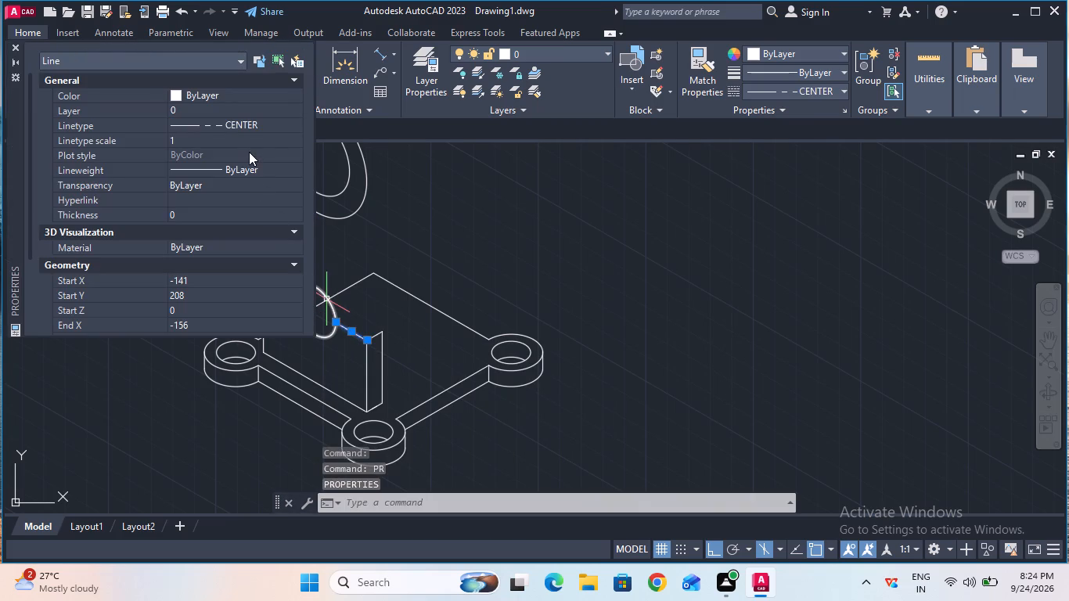
click(247, 125)
click(247, 125)
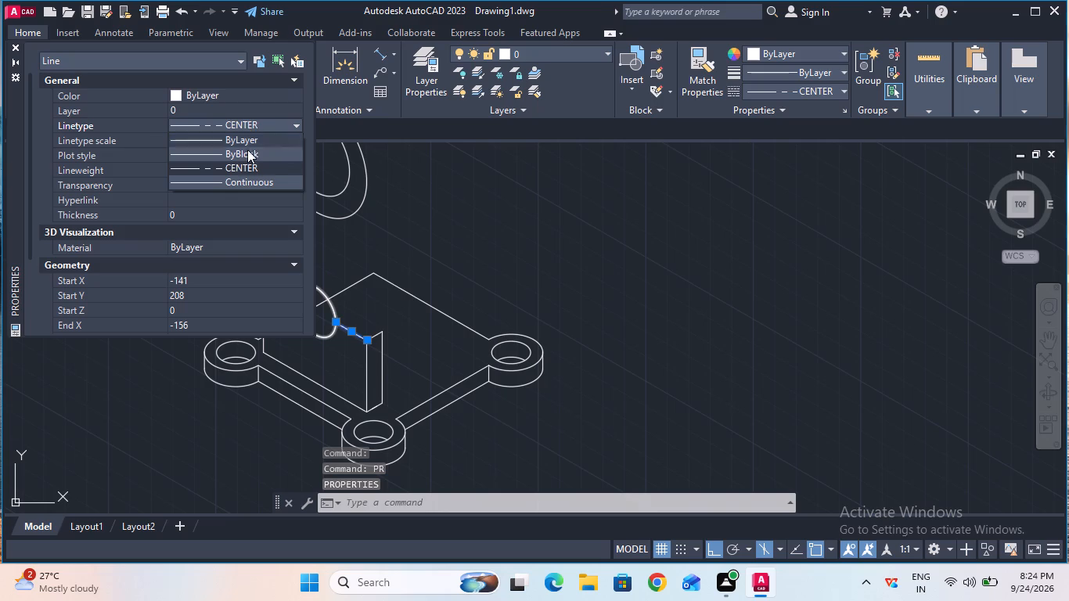
click(248, 154)
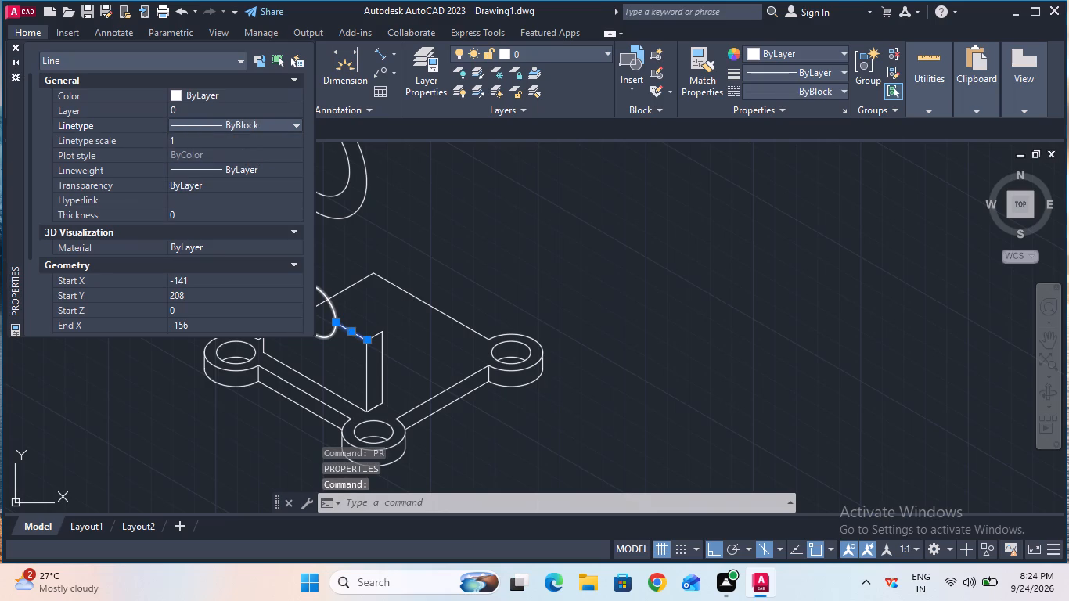
click(18, 46)
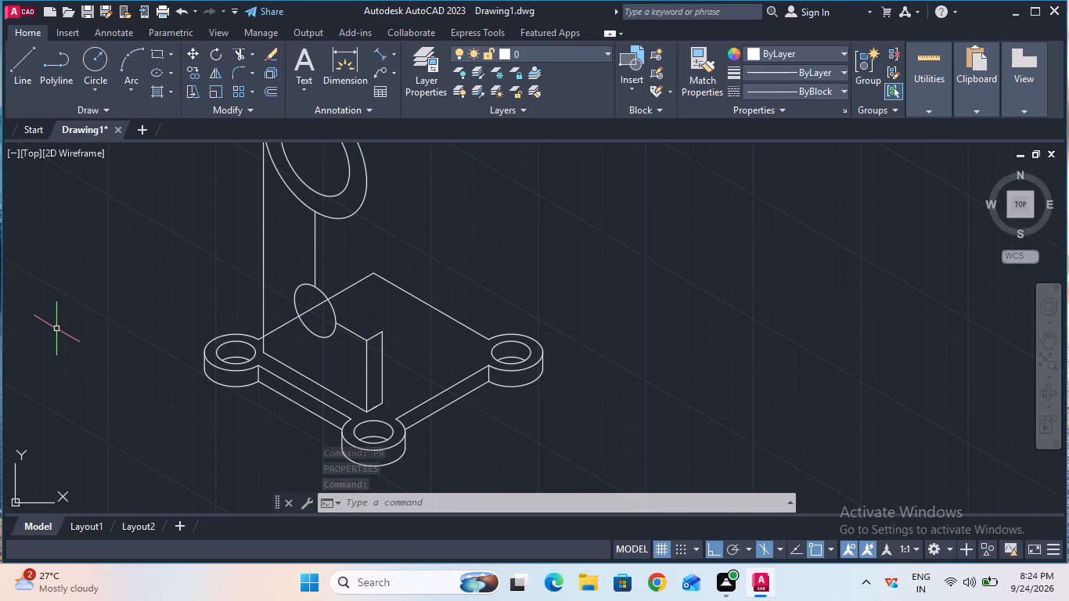
key(Escape)
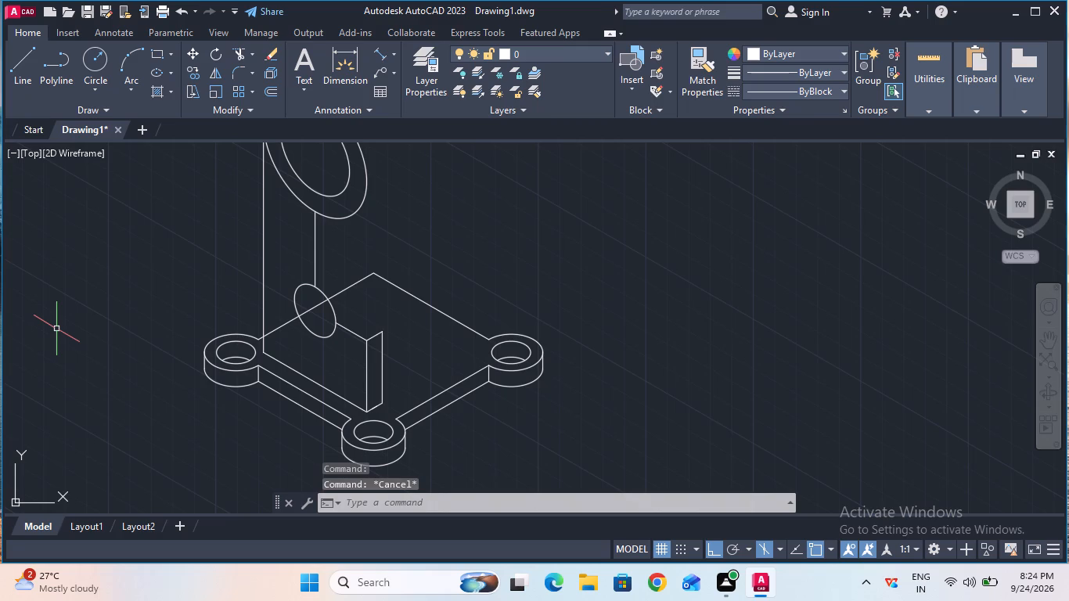
Trim the small isocircle's outer arc between the two straight edges, and remove the base's back-left edge behind the upright.
click(233, 59)
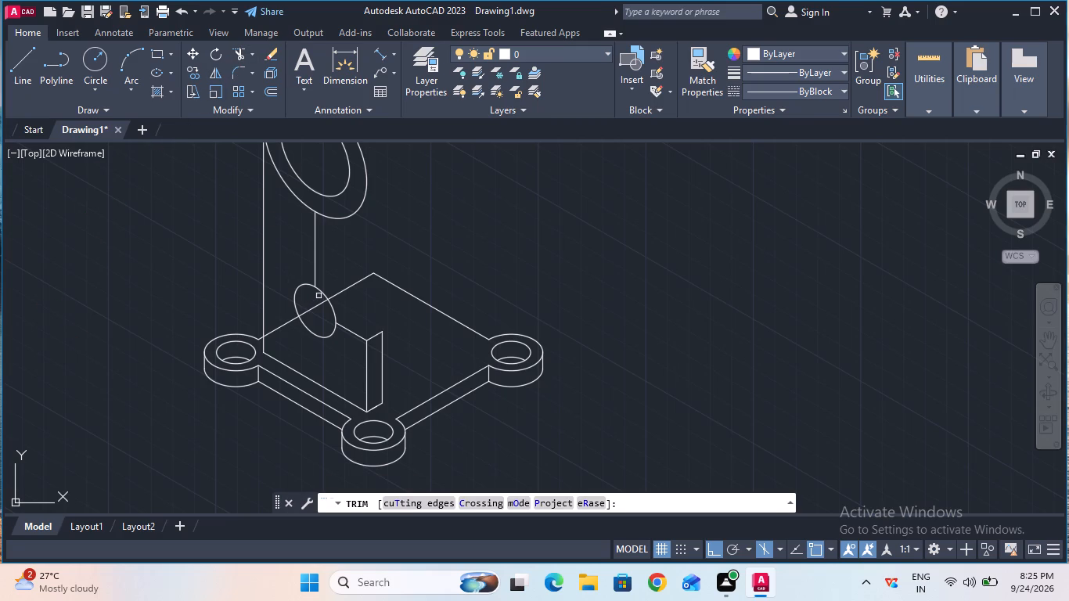
click(325, 293)
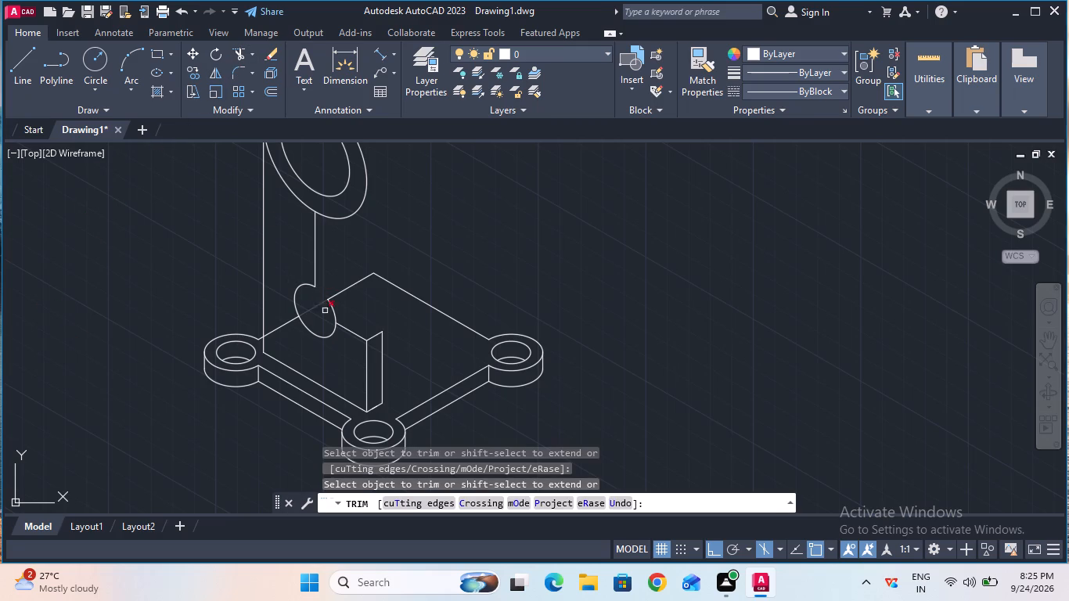
click(333, 310)
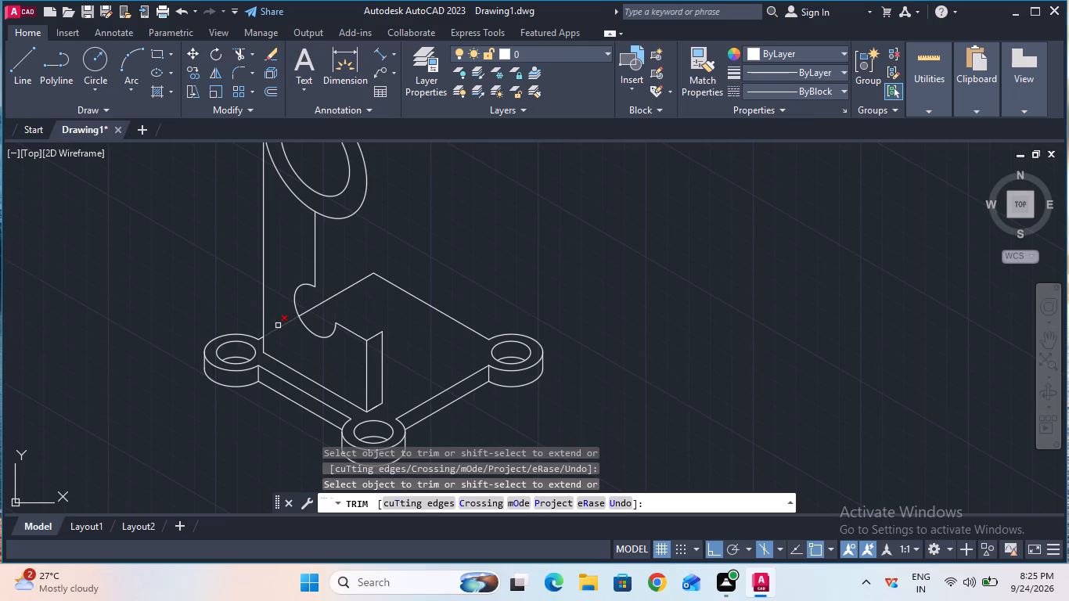
click(278, 326)
click(307, 314)
key(Escape)
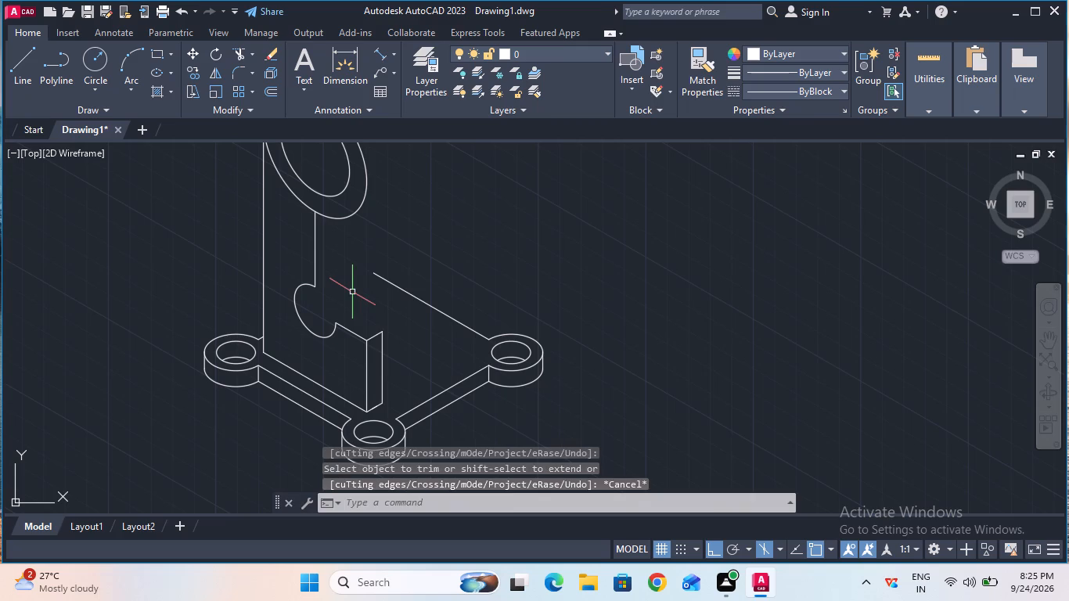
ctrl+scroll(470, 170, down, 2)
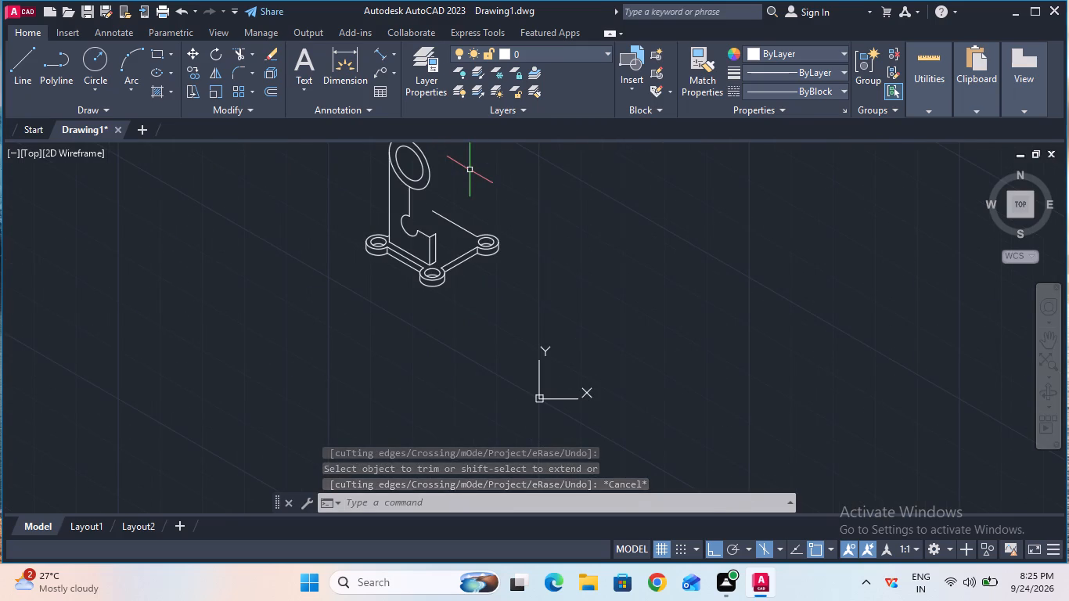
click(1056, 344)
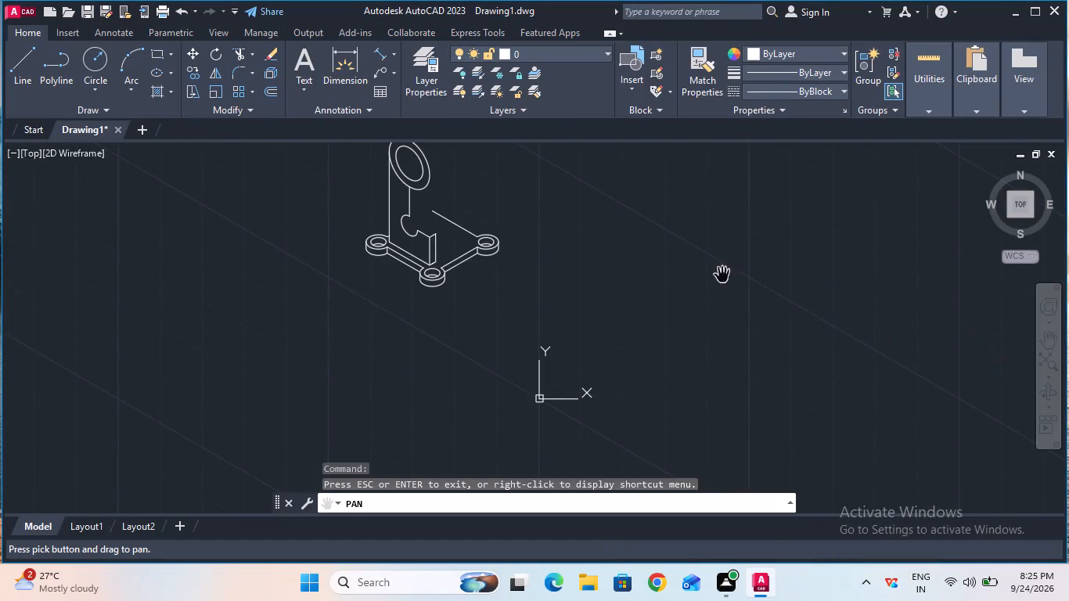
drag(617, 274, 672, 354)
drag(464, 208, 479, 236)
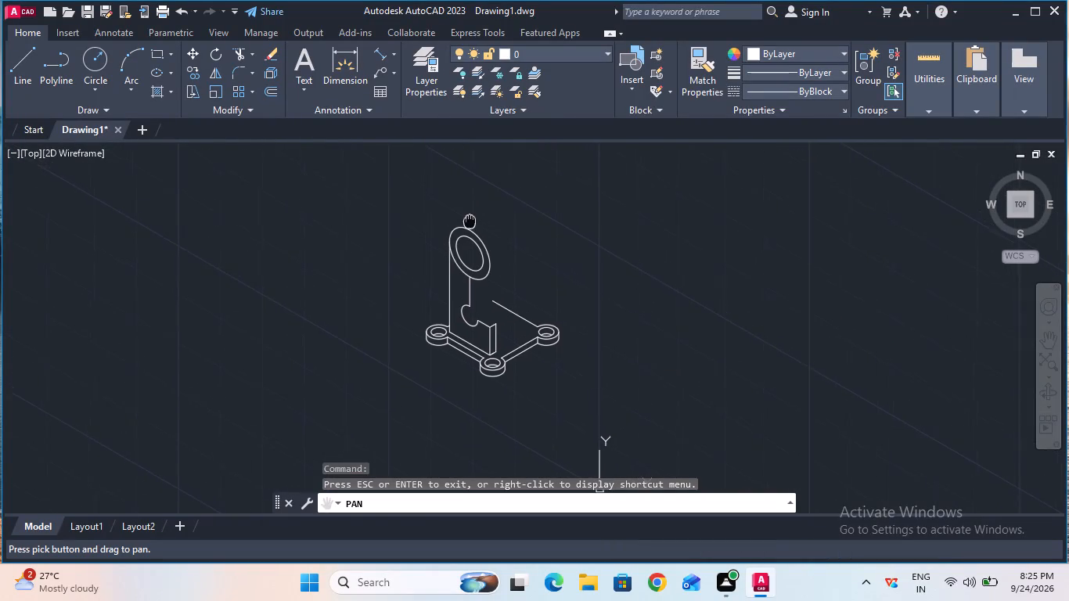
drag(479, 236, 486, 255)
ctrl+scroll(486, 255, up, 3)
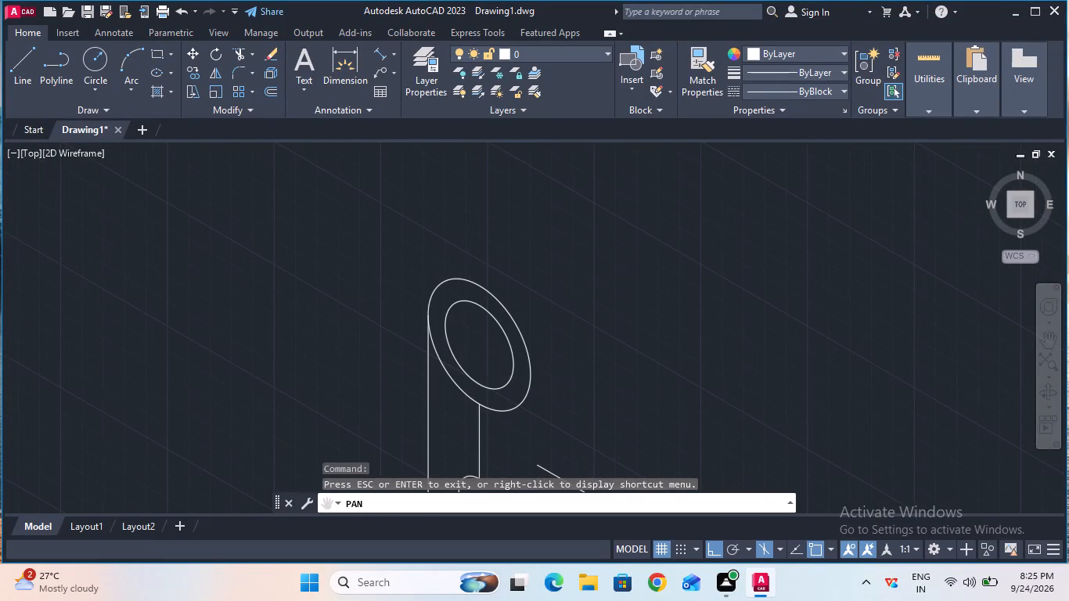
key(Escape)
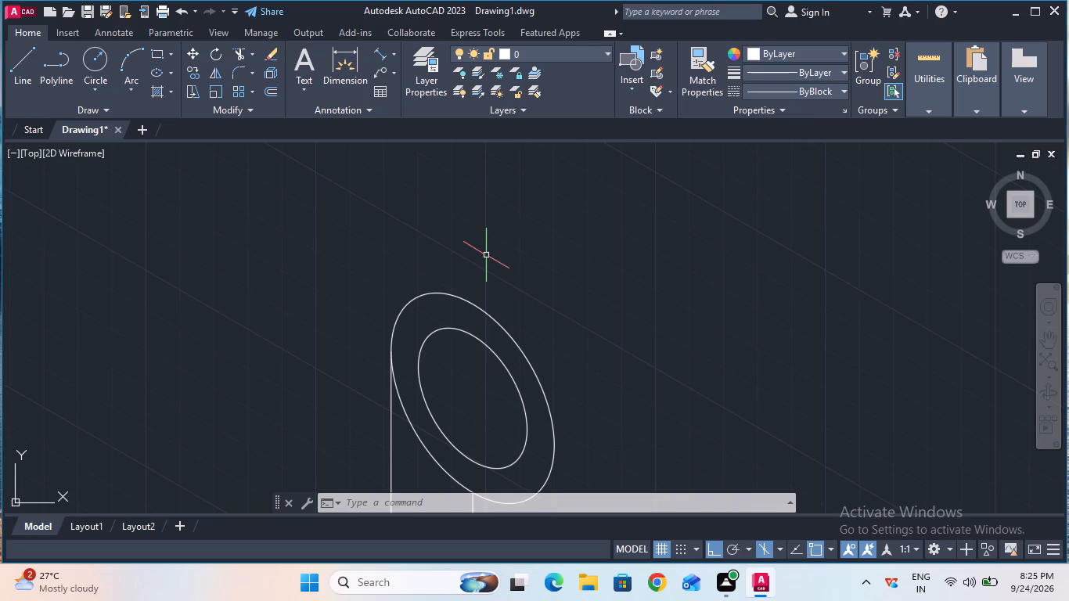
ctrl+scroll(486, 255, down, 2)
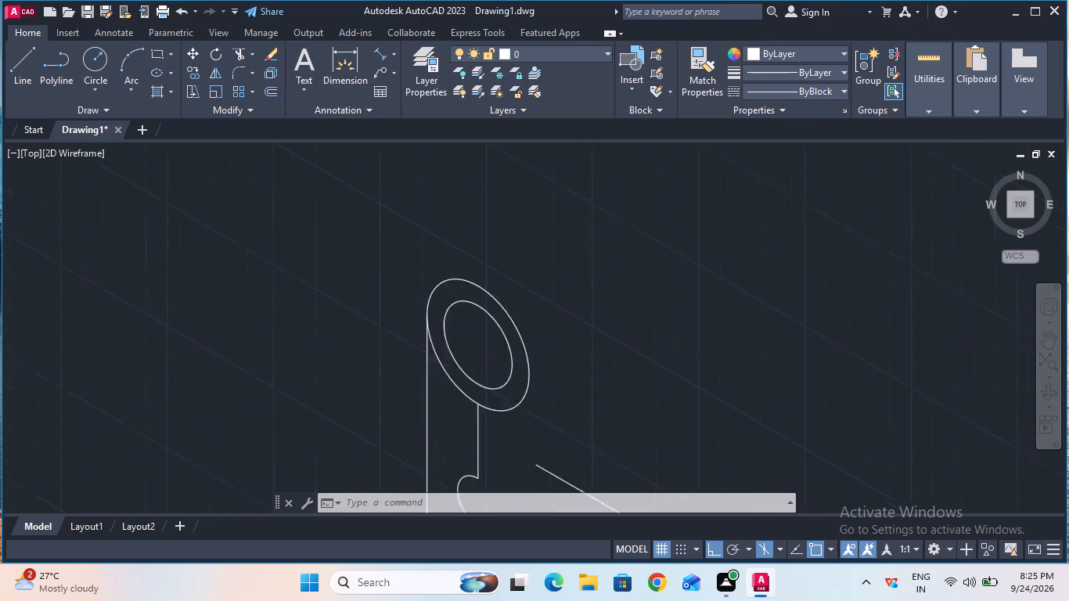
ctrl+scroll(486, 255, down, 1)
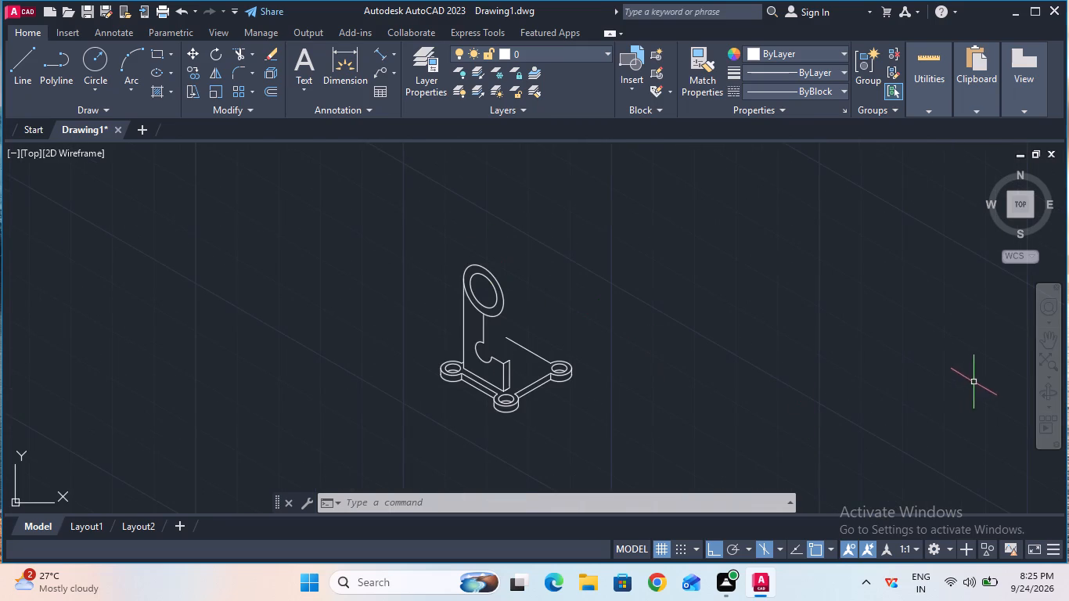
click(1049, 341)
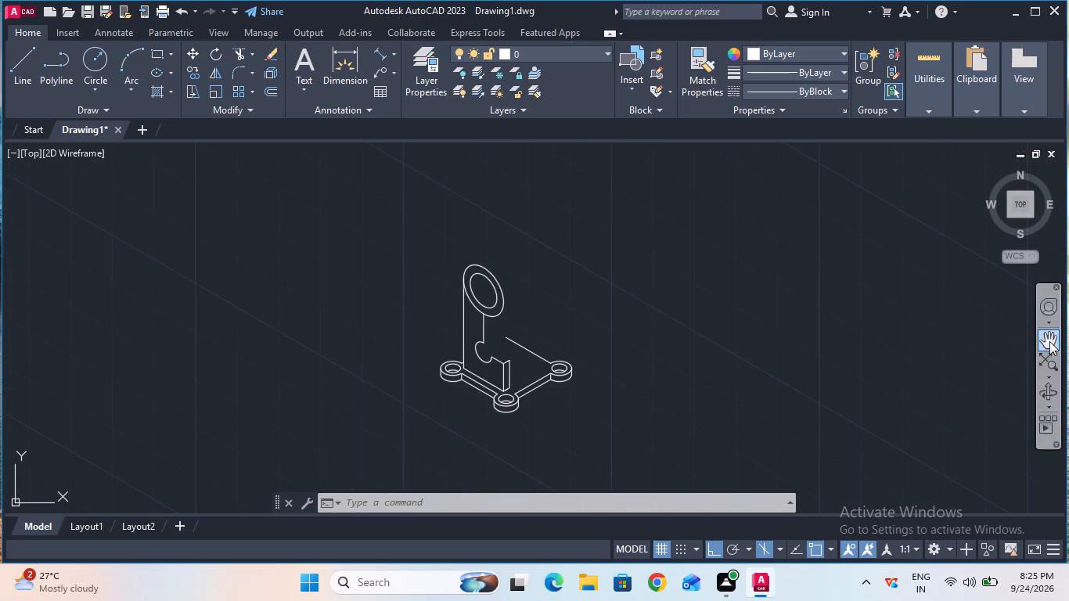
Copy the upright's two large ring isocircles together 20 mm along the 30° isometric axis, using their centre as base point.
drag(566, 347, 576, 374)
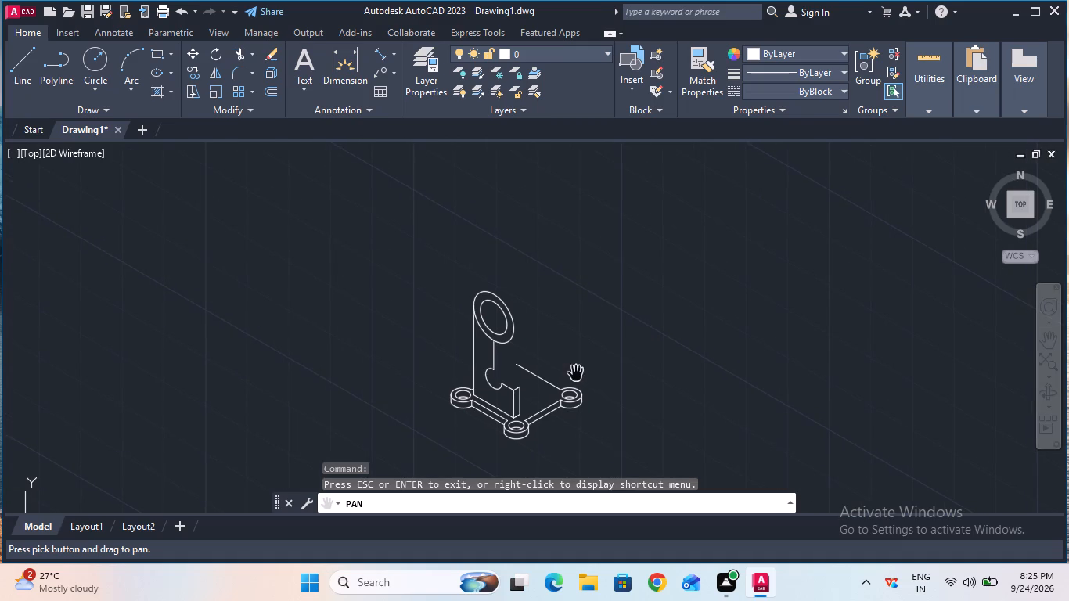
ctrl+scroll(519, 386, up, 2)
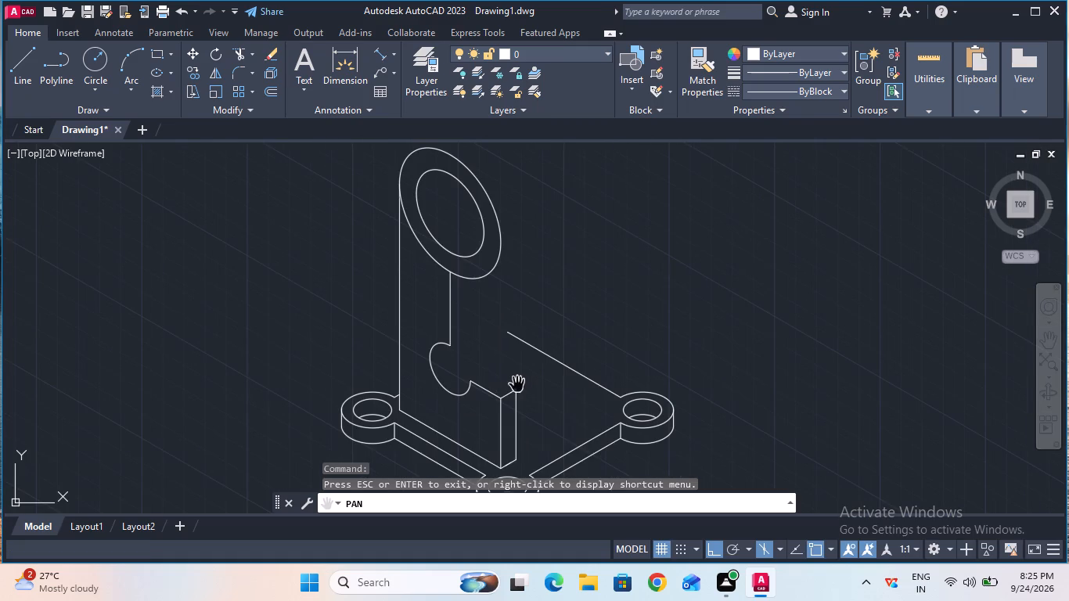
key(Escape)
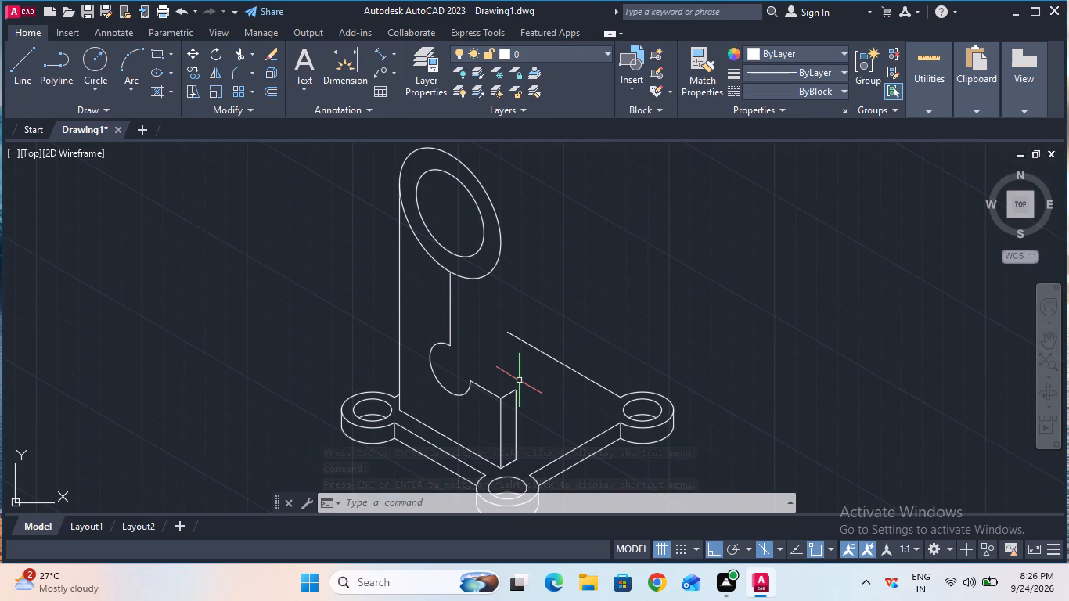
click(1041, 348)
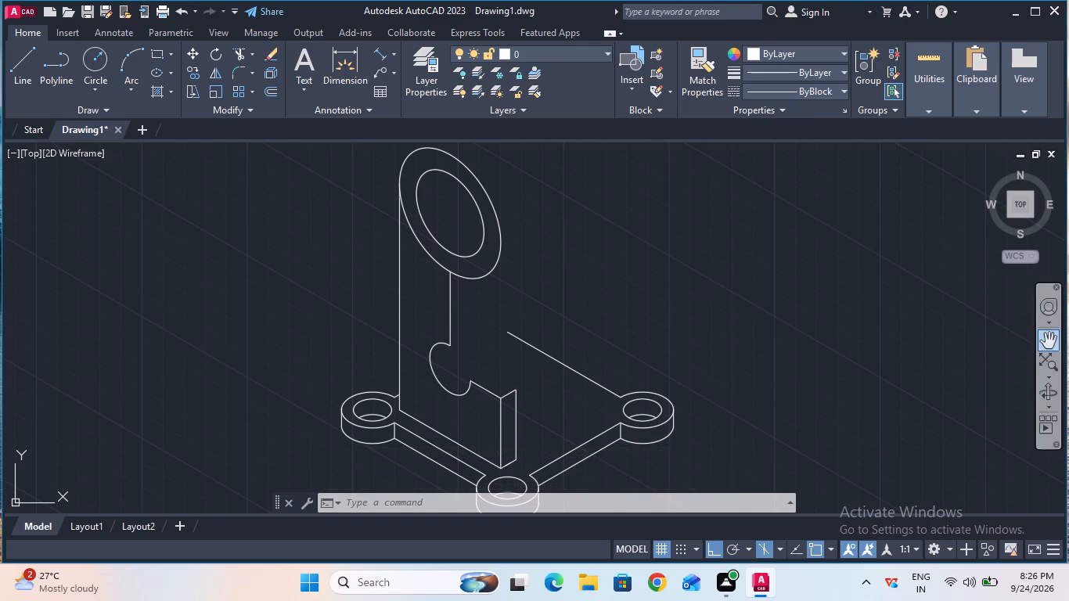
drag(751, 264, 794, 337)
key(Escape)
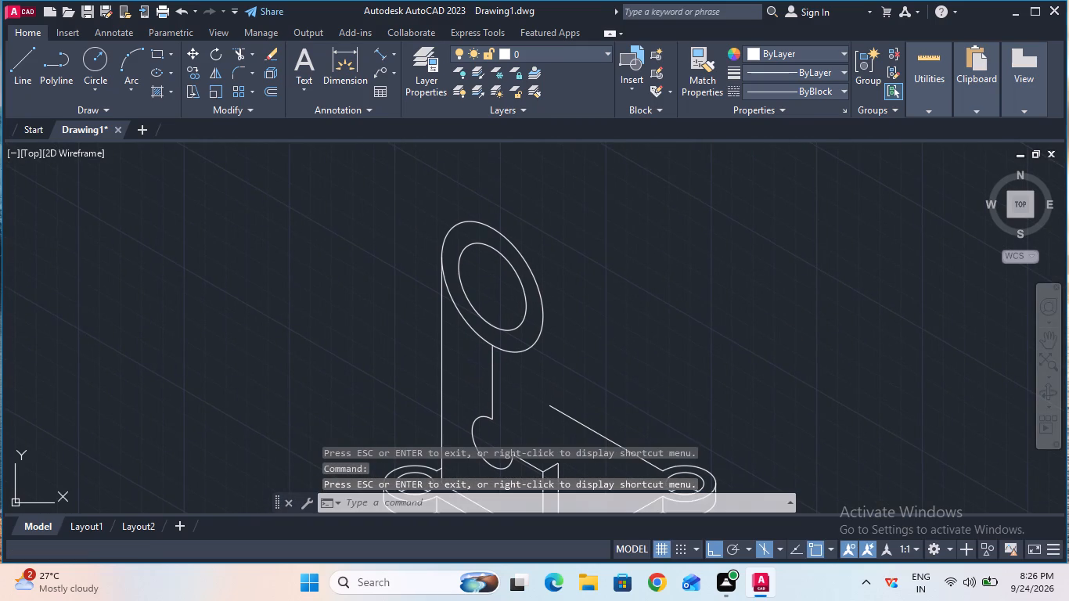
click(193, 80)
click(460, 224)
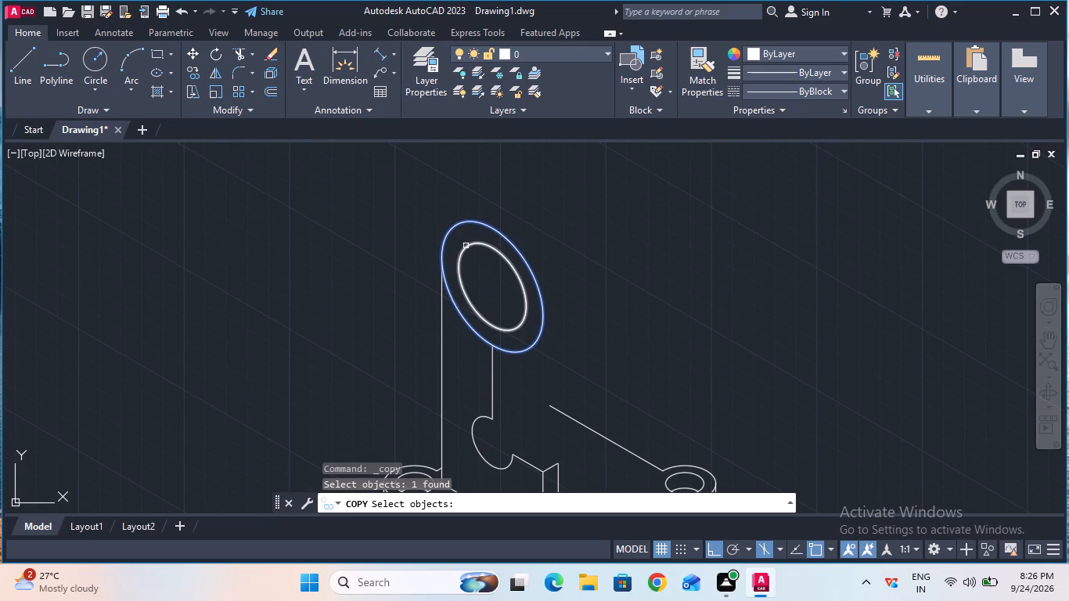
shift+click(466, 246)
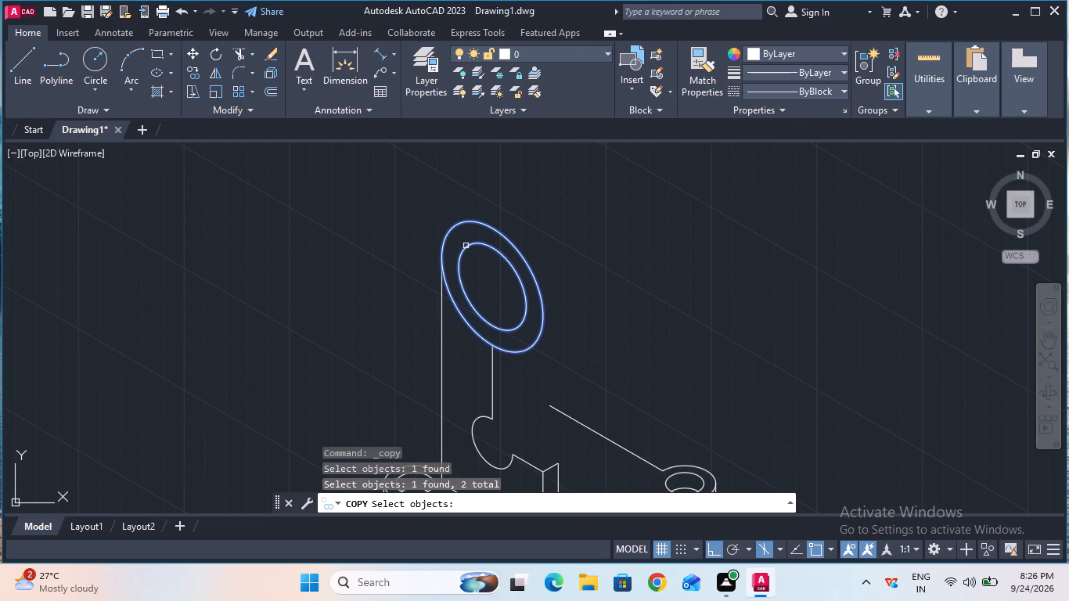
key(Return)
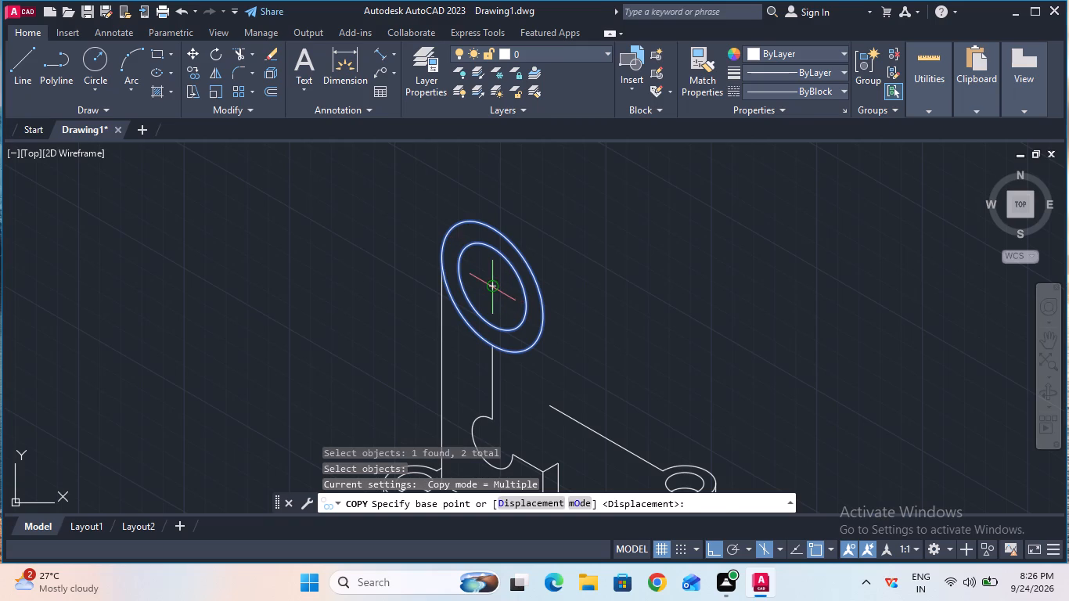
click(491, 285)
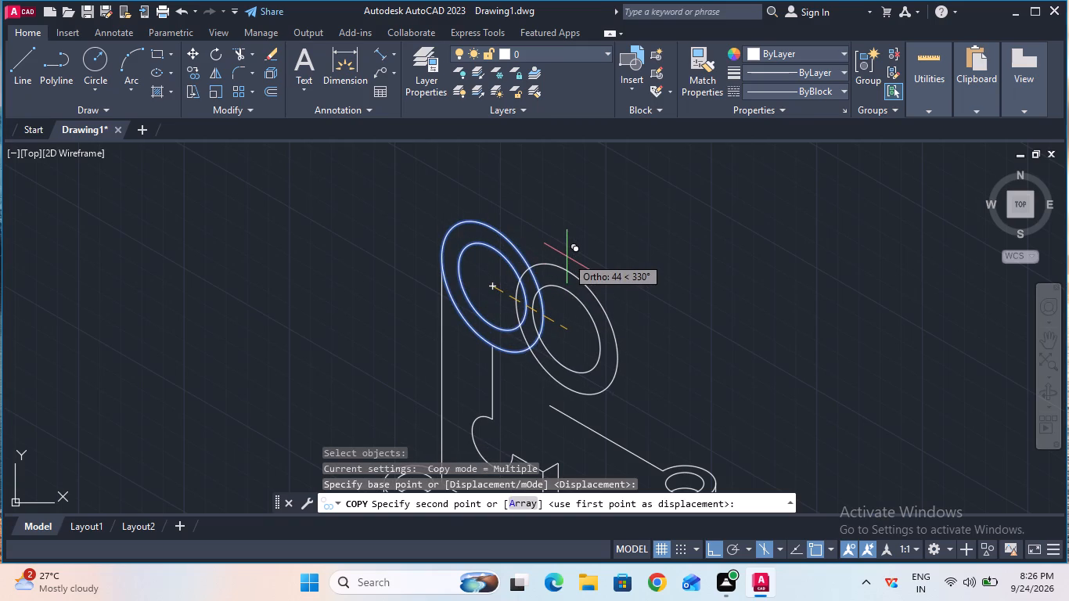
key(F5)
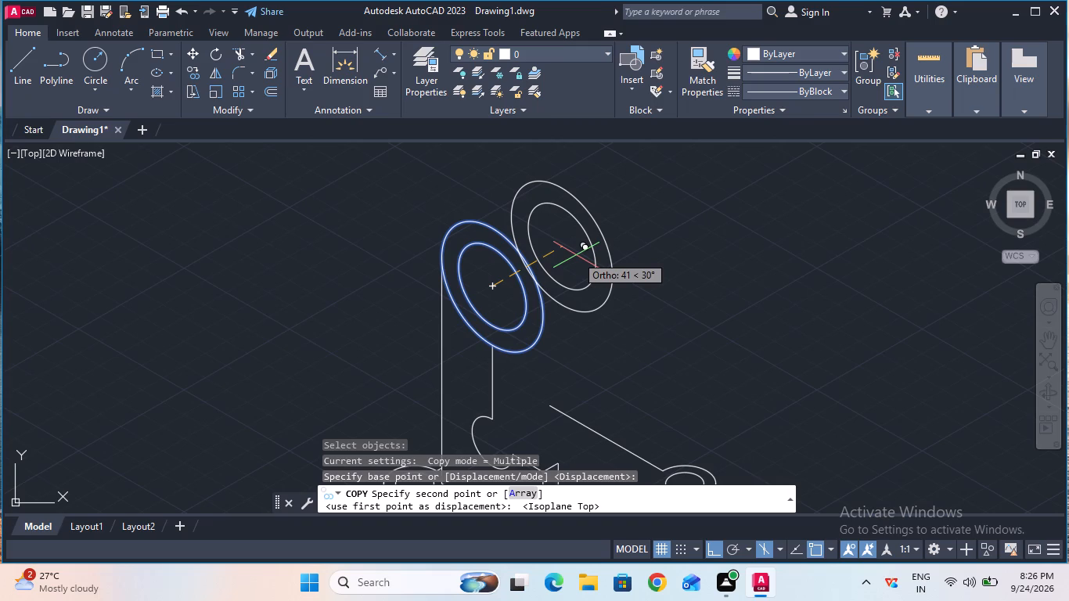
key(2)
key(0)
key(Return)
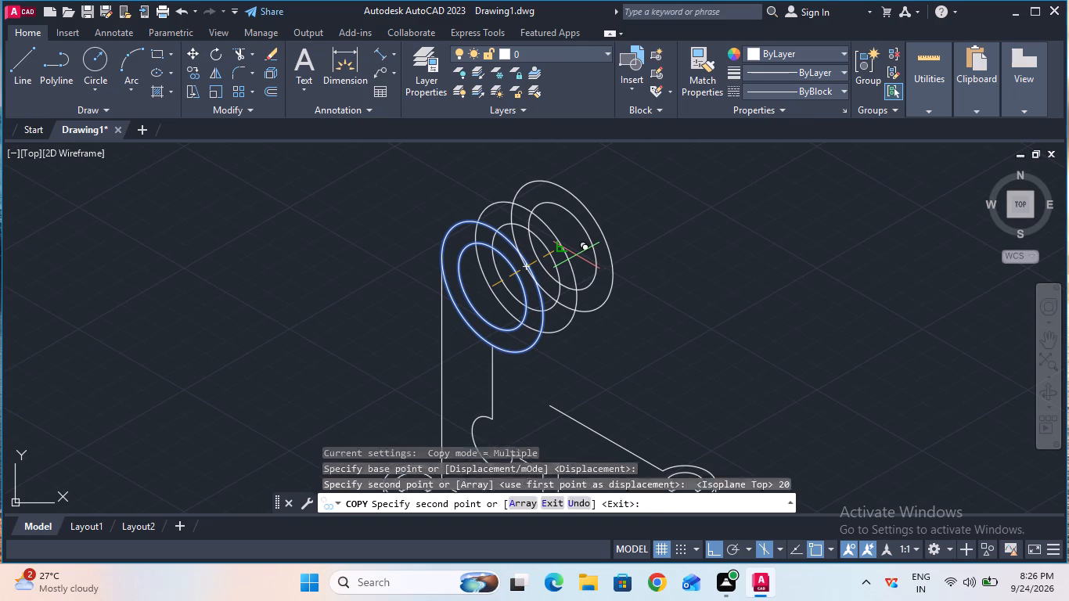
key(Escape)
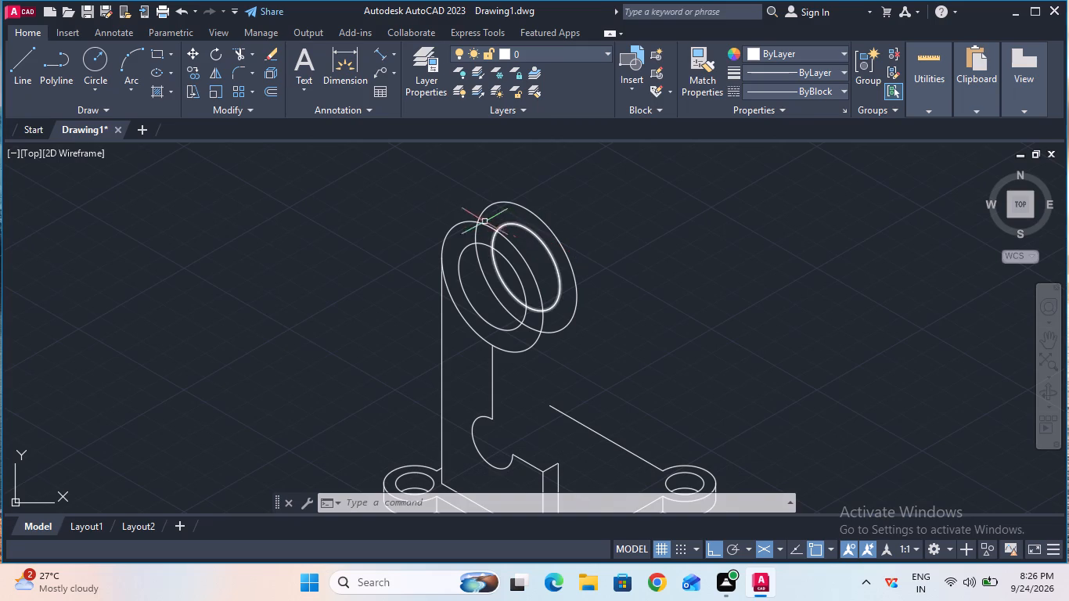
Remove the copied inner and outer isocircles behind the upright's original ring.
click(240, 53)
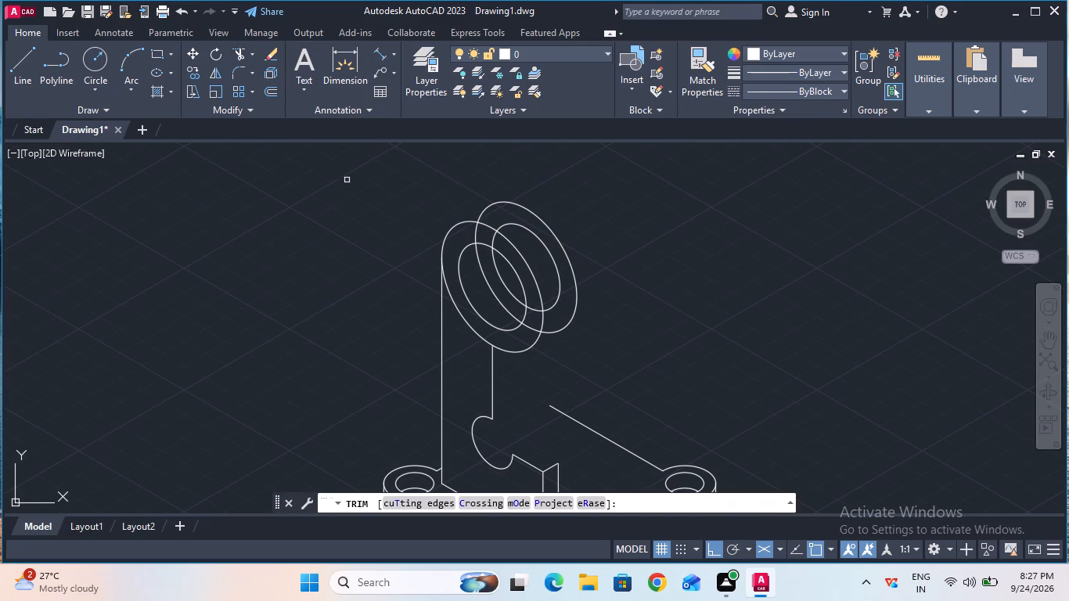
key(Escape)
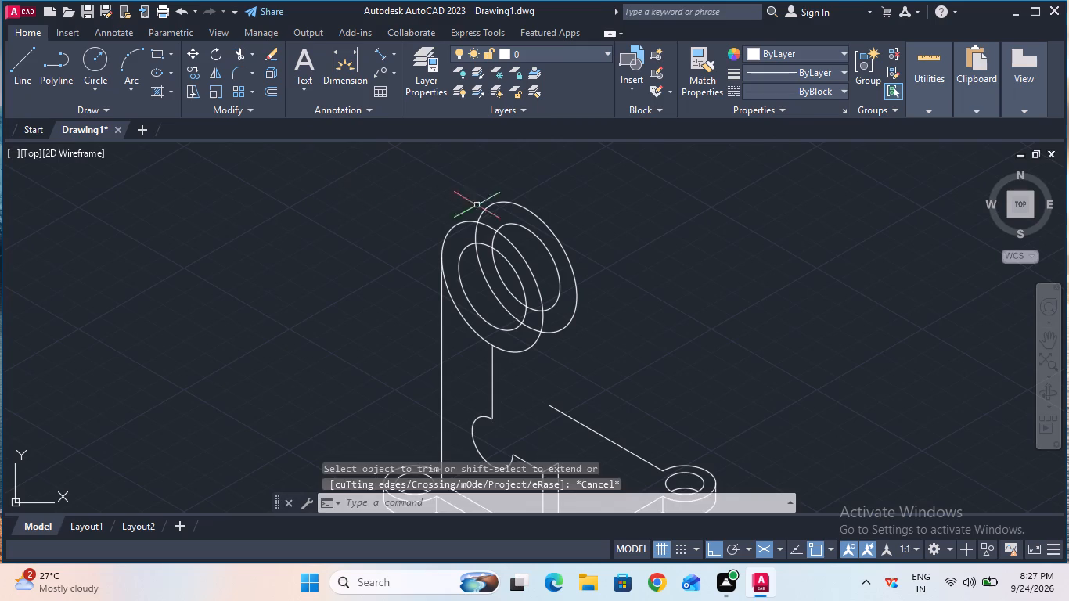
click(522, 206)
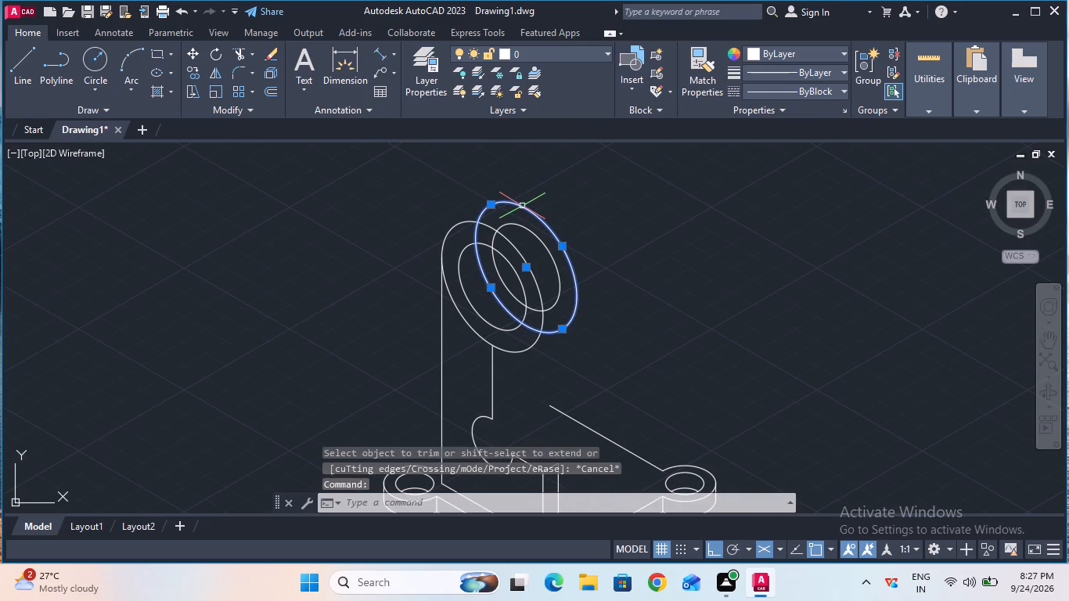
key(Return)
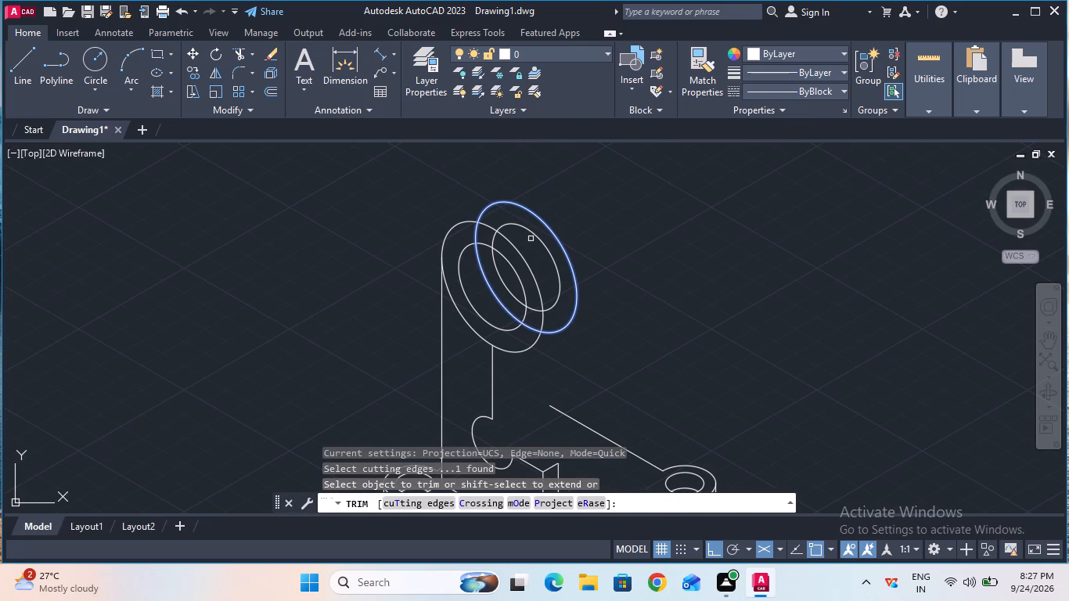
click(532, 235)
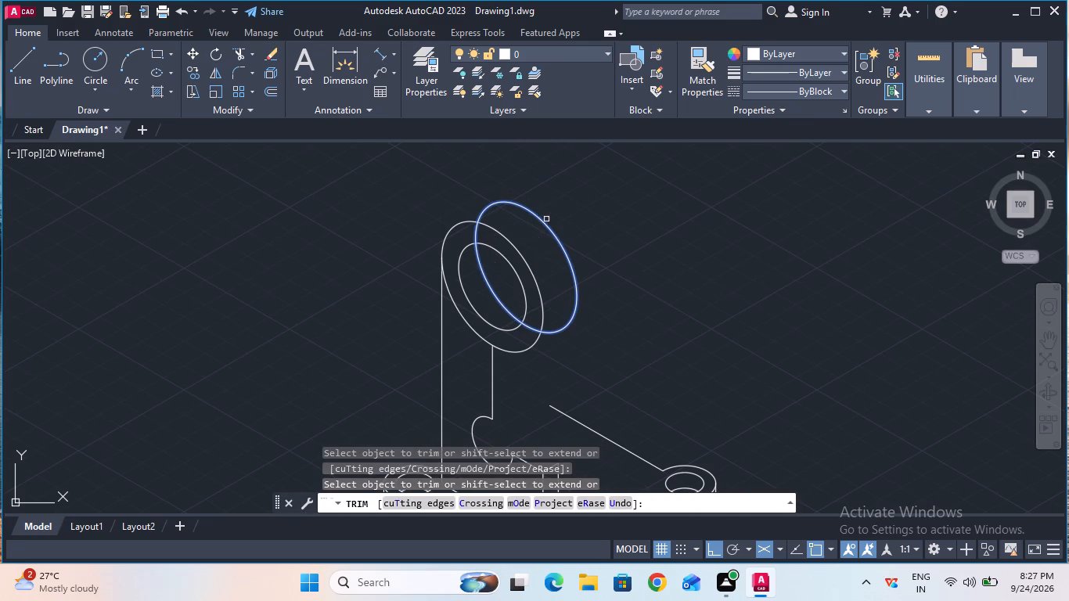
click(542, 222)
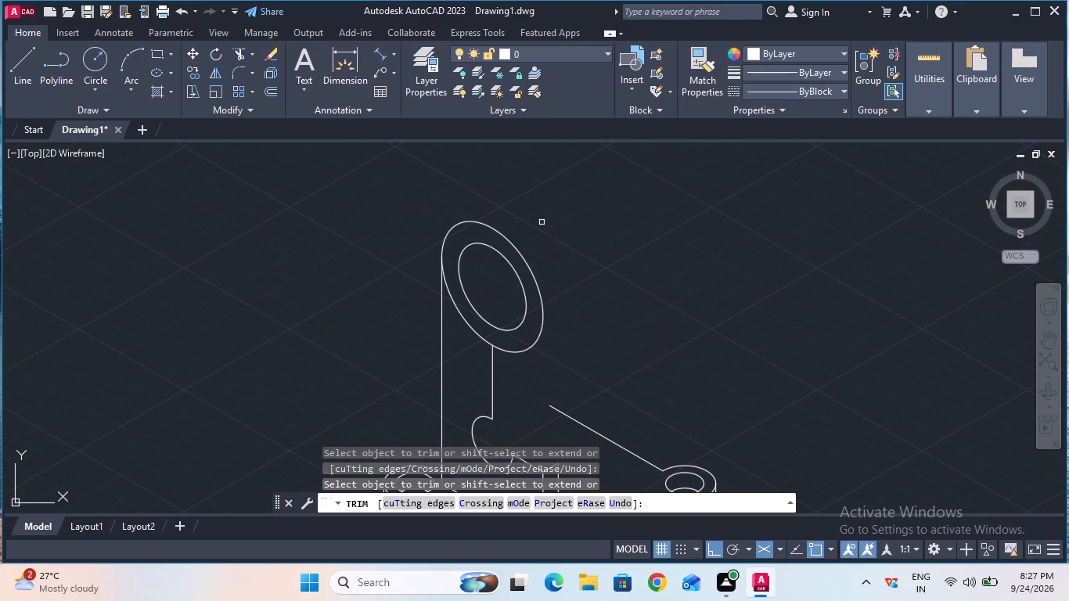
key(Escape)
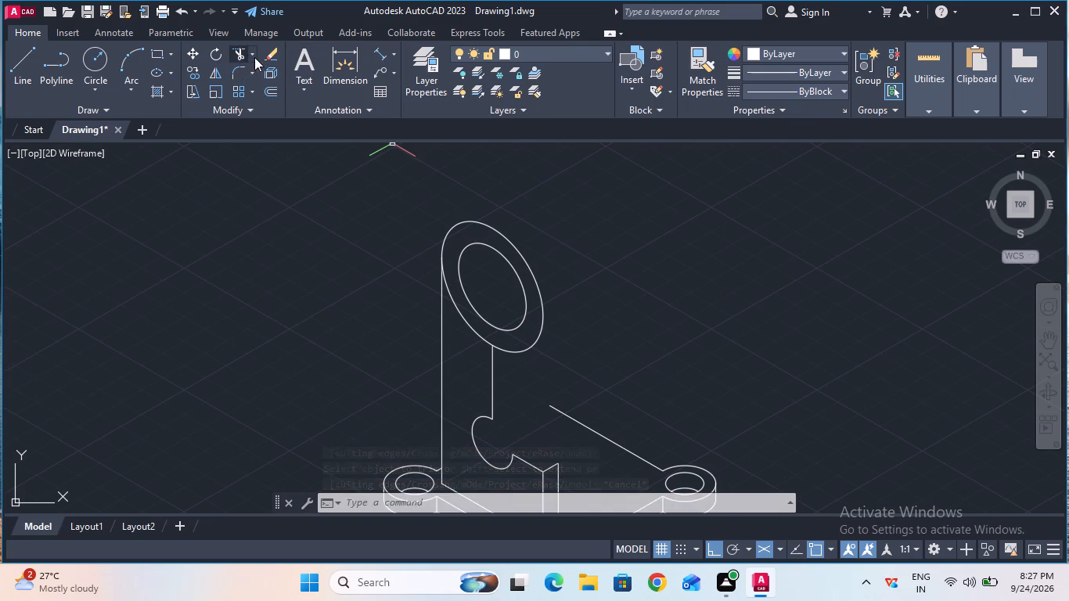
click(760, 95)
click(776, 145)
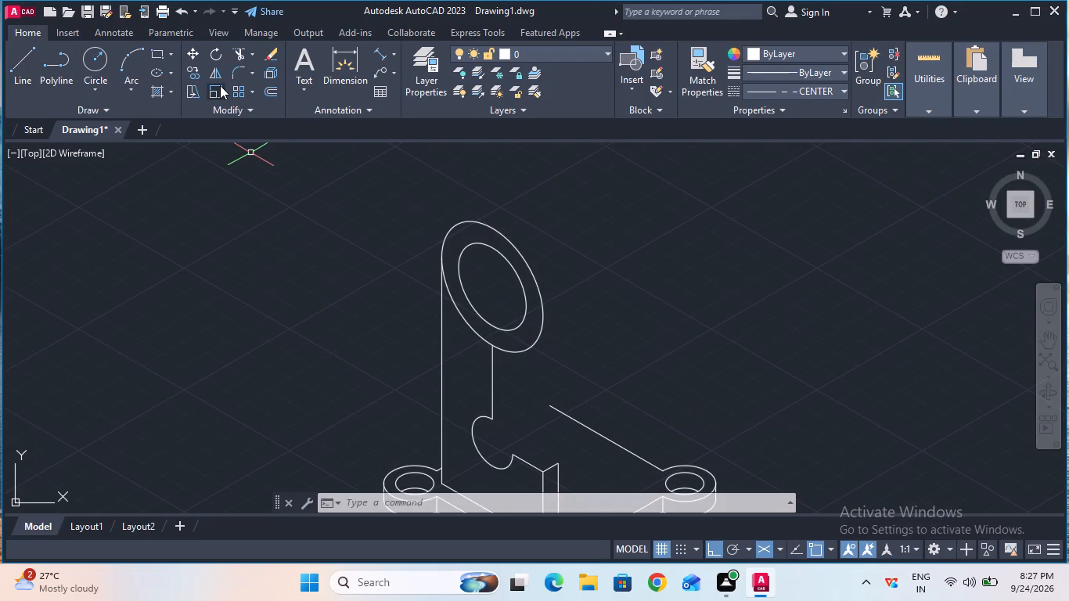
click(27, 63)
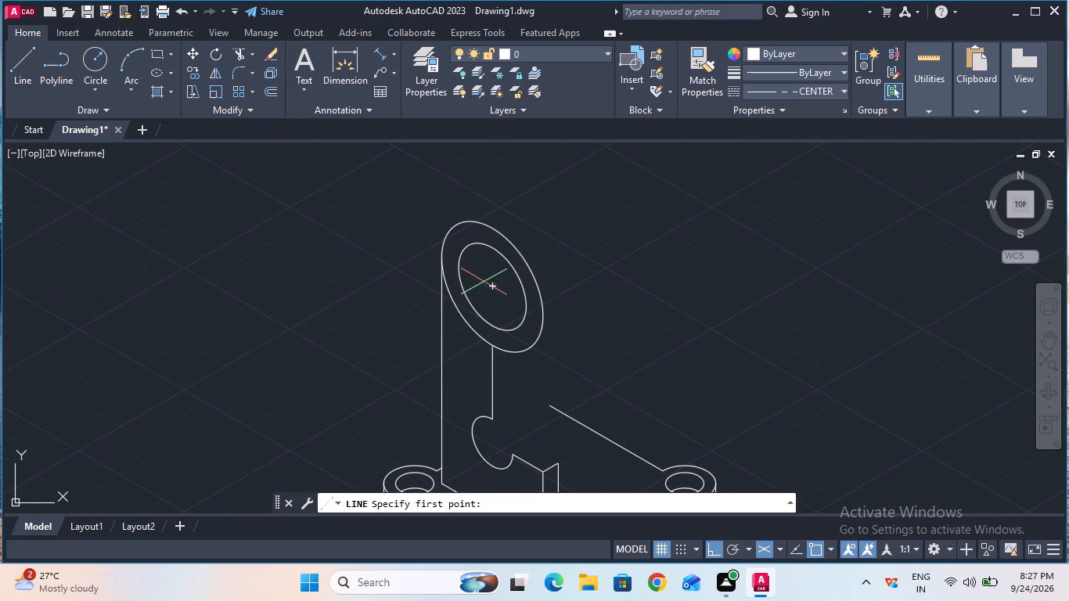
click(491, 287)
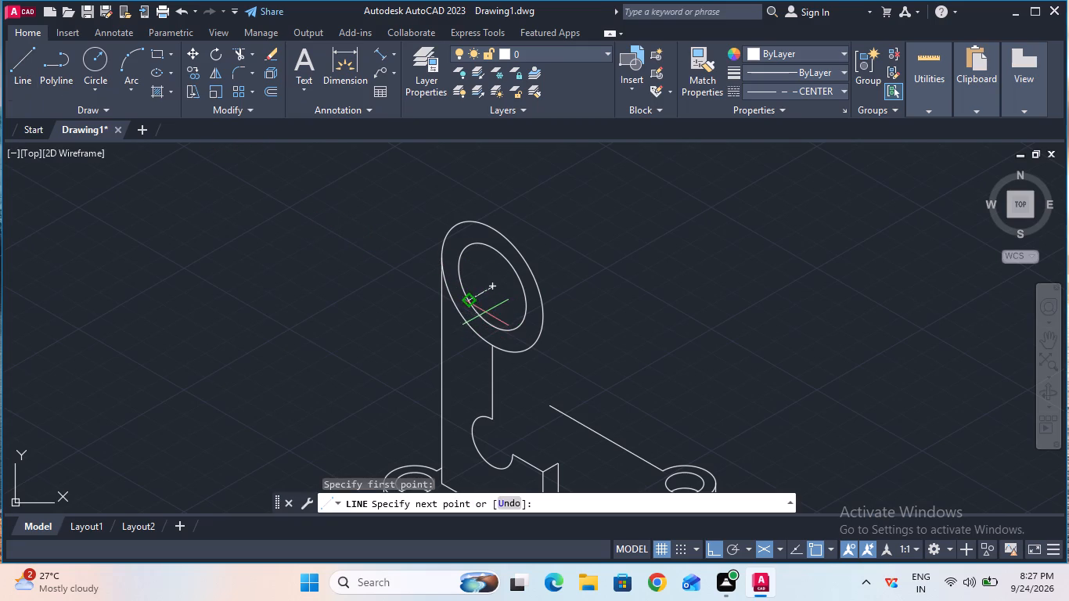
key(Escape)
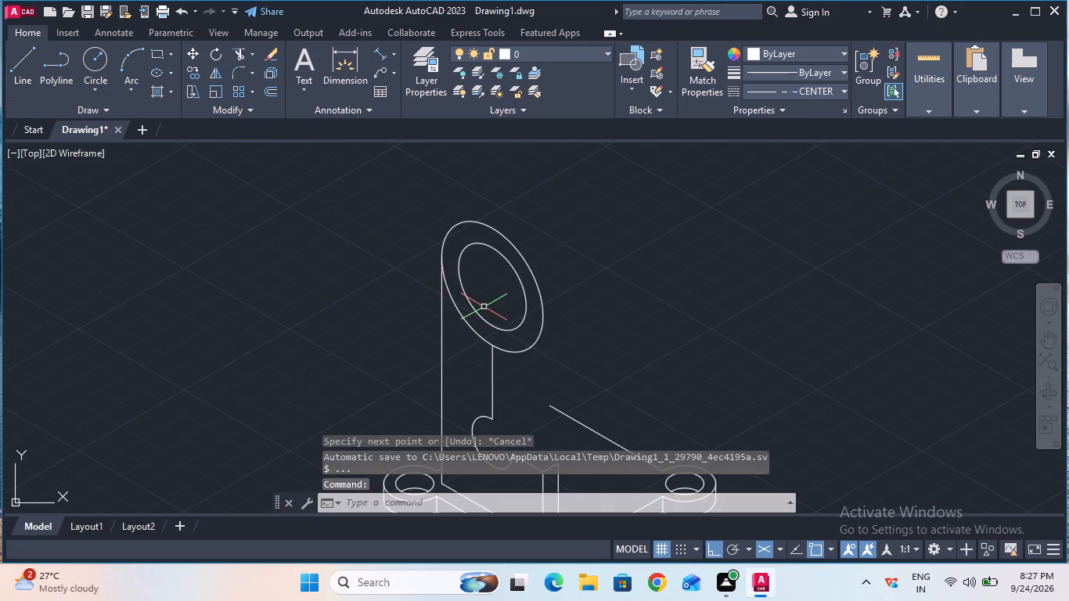
With the linetype set to ByBlock, draw a vertical line from the large ring's centre down to the top of the upright's edge.
key(F5)
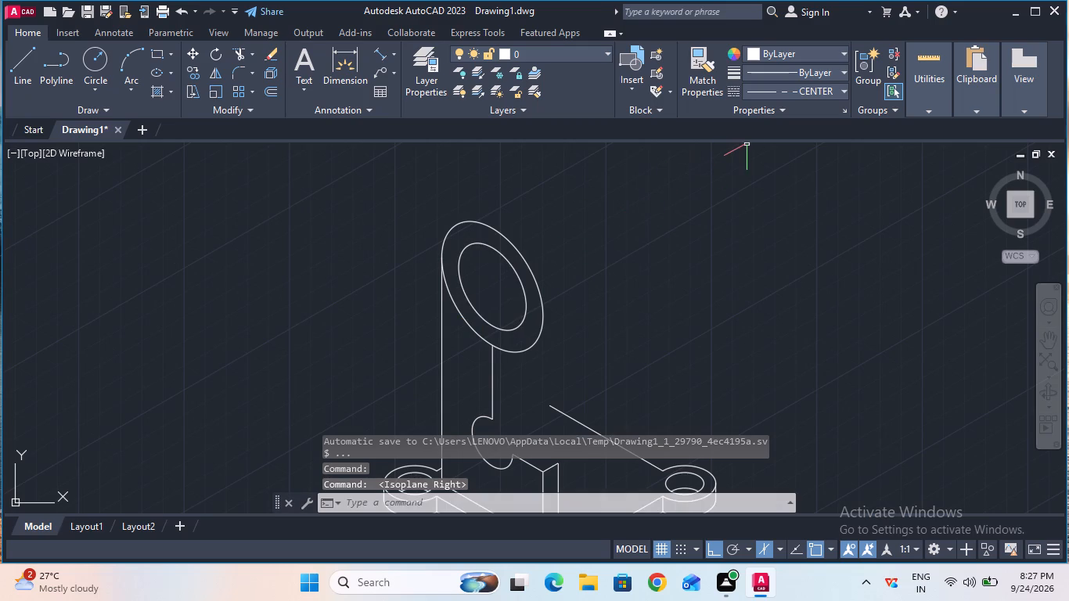
click(759, 89)
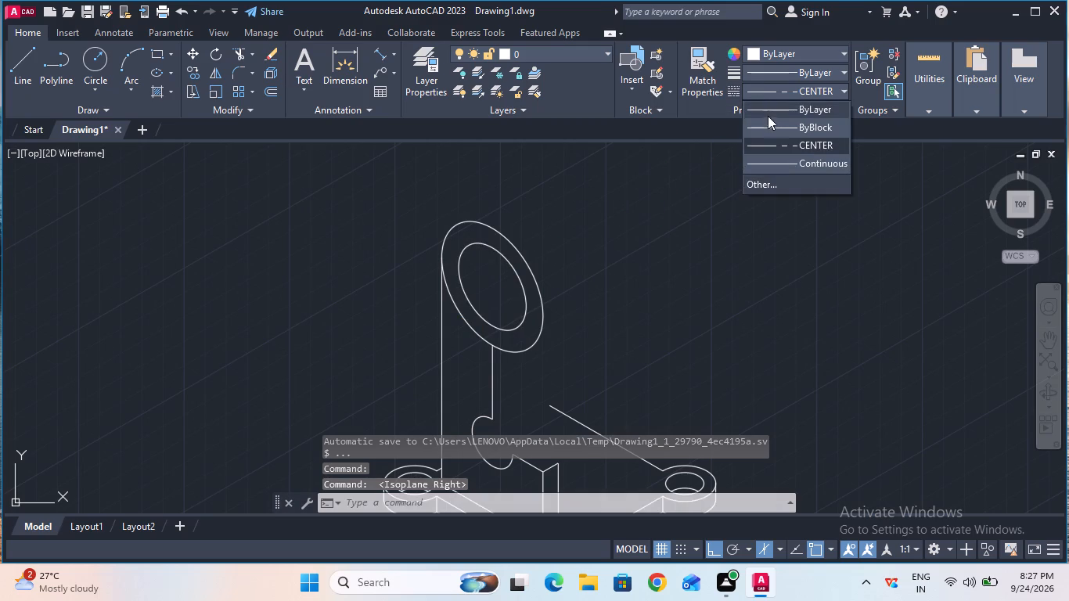
click(769, 127)
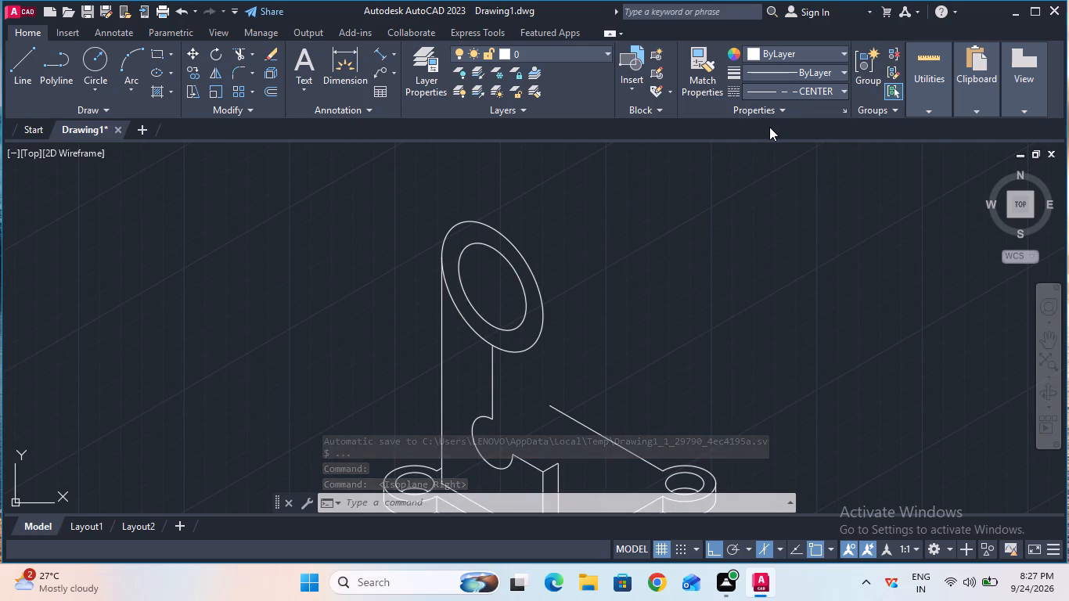
click(24, 77)
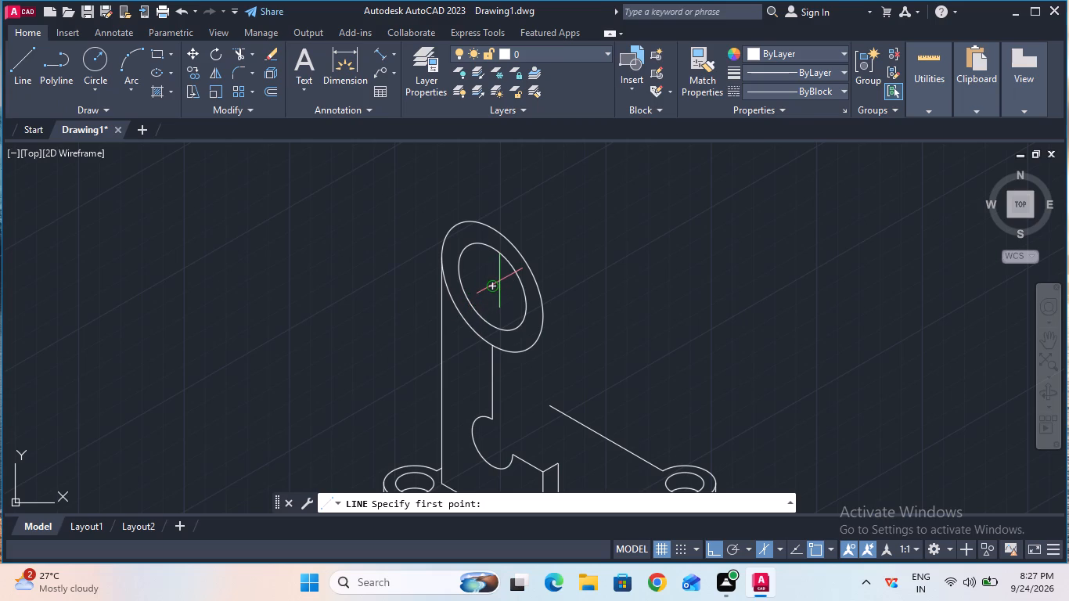
click(495, 286)
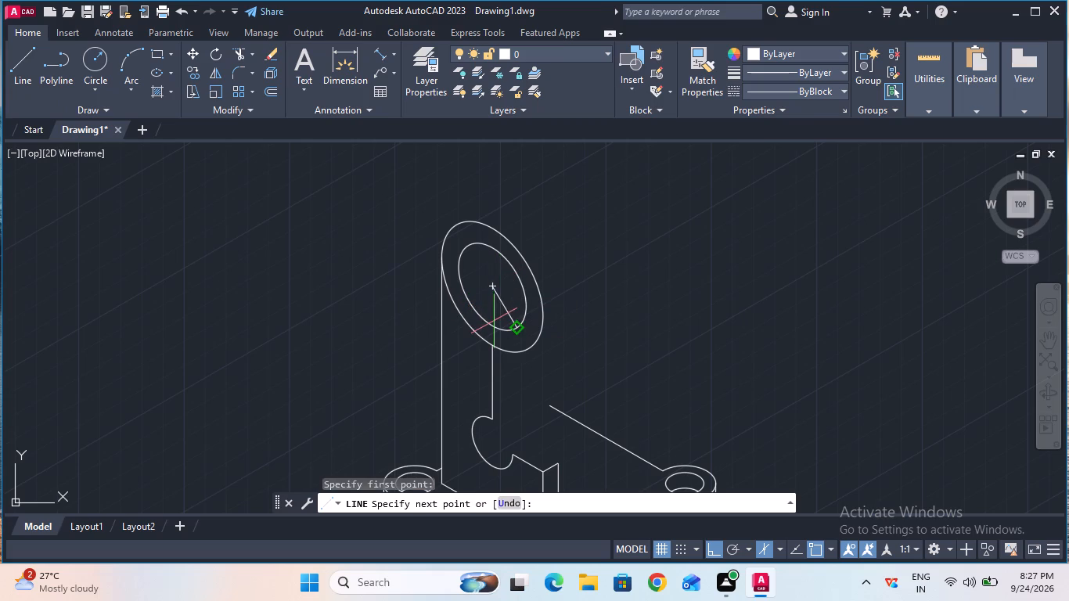
key(F5)
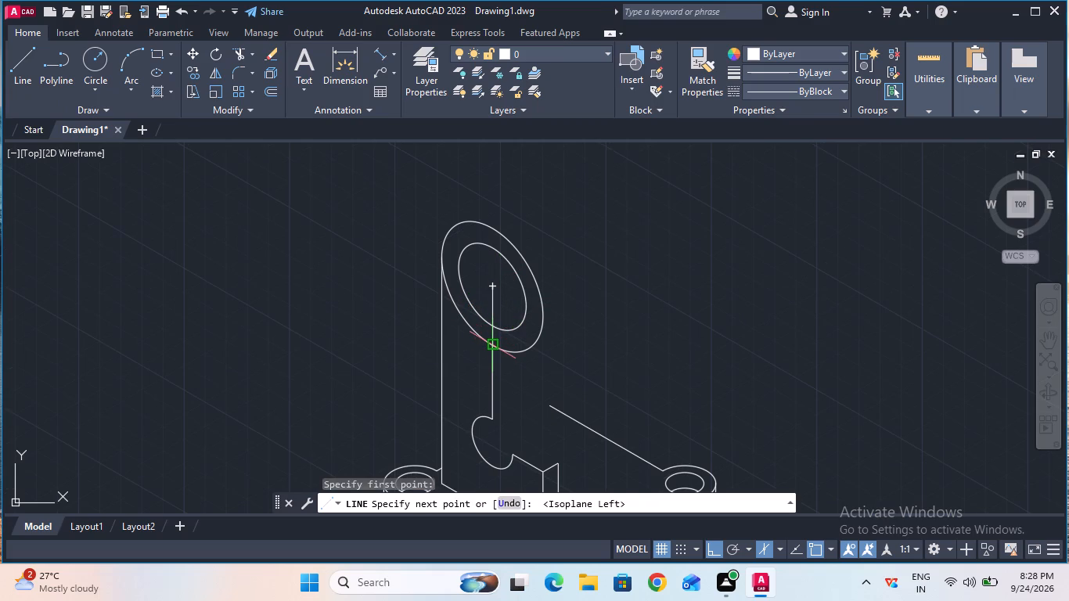
click(496, 348)
key(Escape)
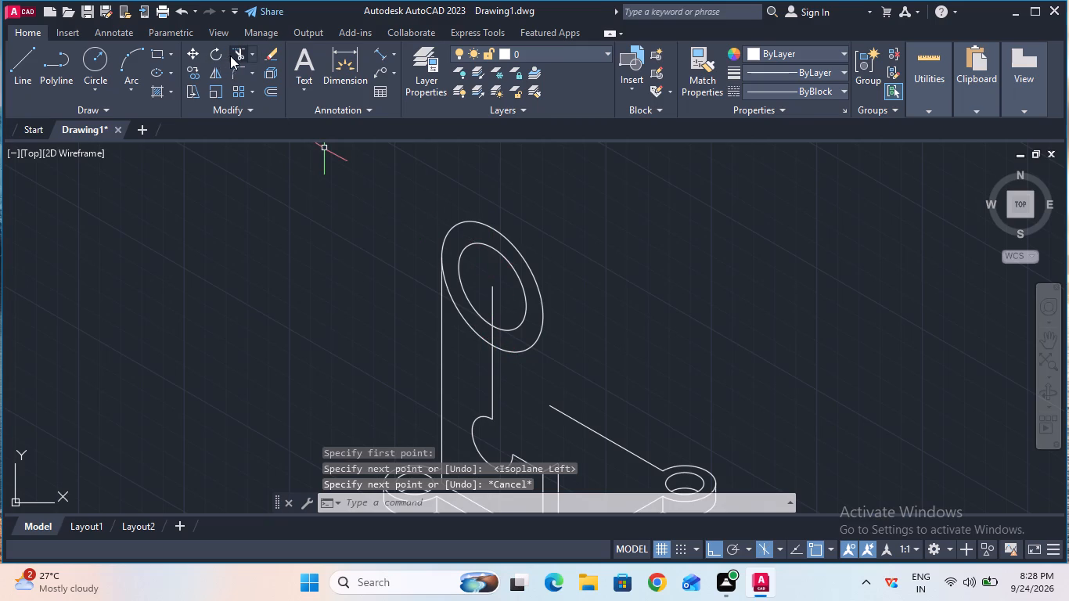
Extend the vertical line at the ring's centre upward across the inner isocircle to the ring's outer isocircle.
click(254, 50)
click(263, 110)
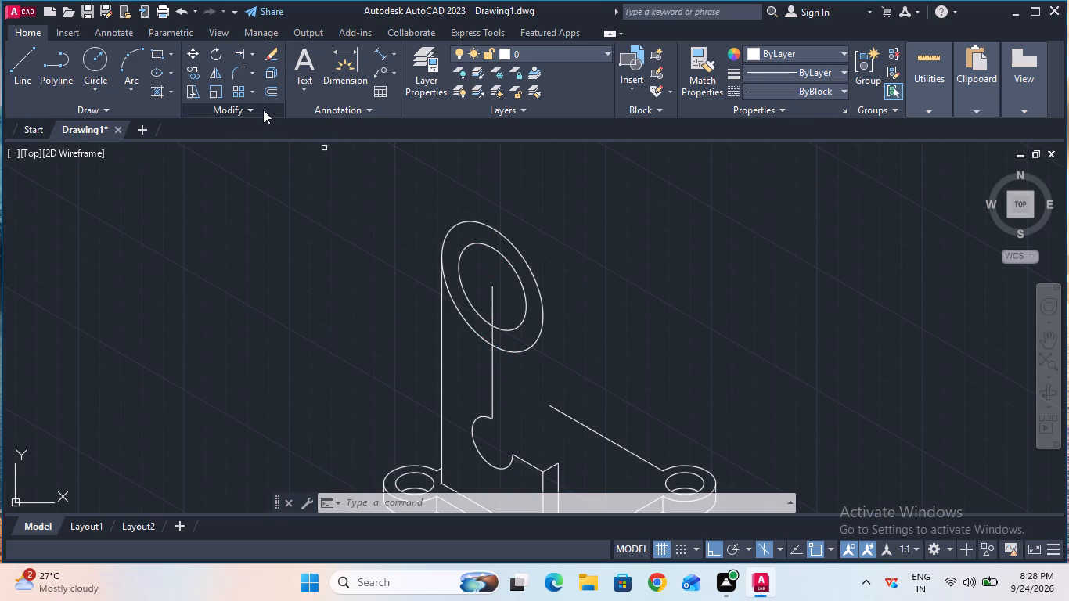
click(491, 297)
click(491, 279)
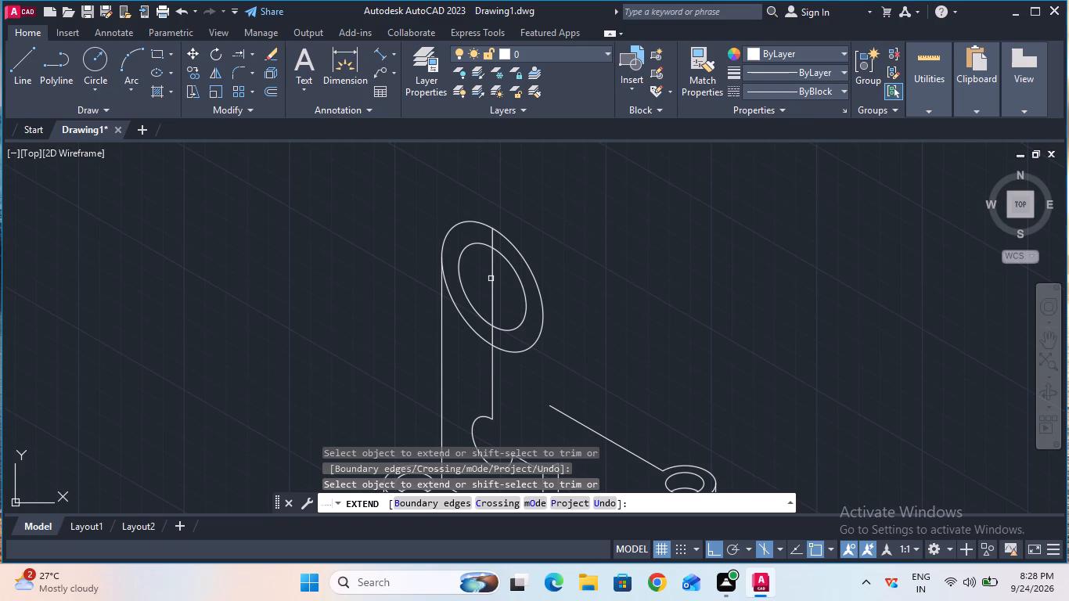
key(Escape)
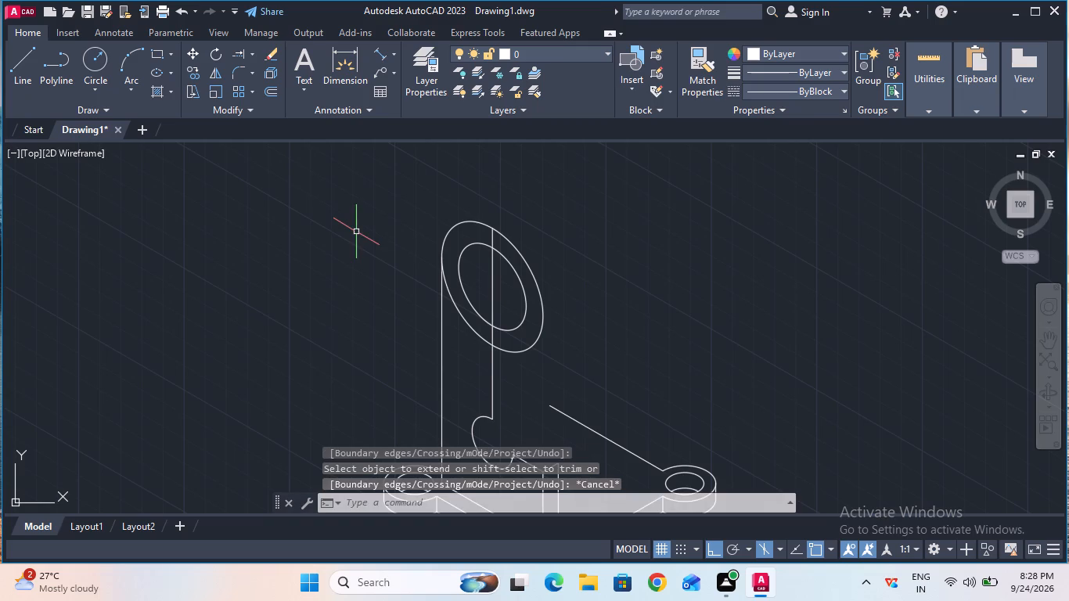
Trim away both ring isocircles' halves beyond the vertical dividing line, plus the part of that line inside the inner isocircle.
click(252, 57)
click(257, 73)
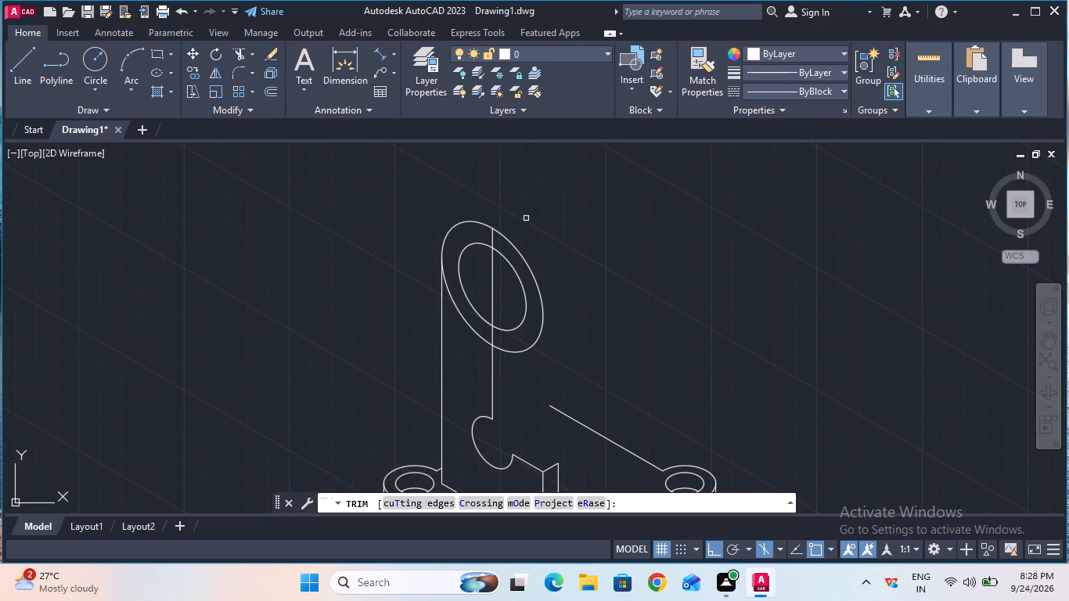
drag(526, 219, 514, 283)
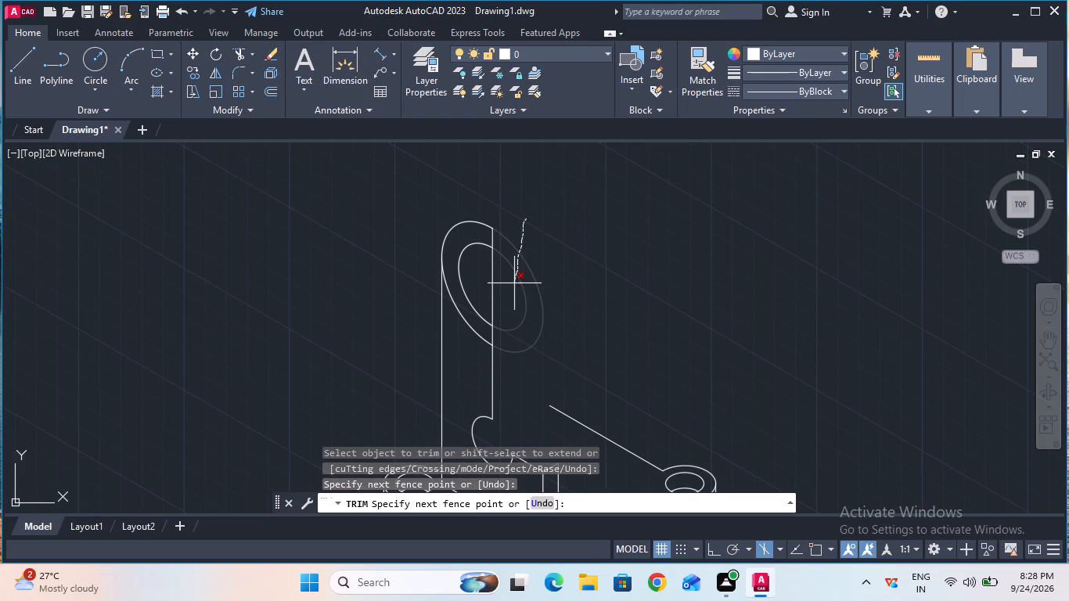
drag(514, 283, 513, 297)
drag(508, 288, 503, 283)
drag(503, 283, 483, 279)
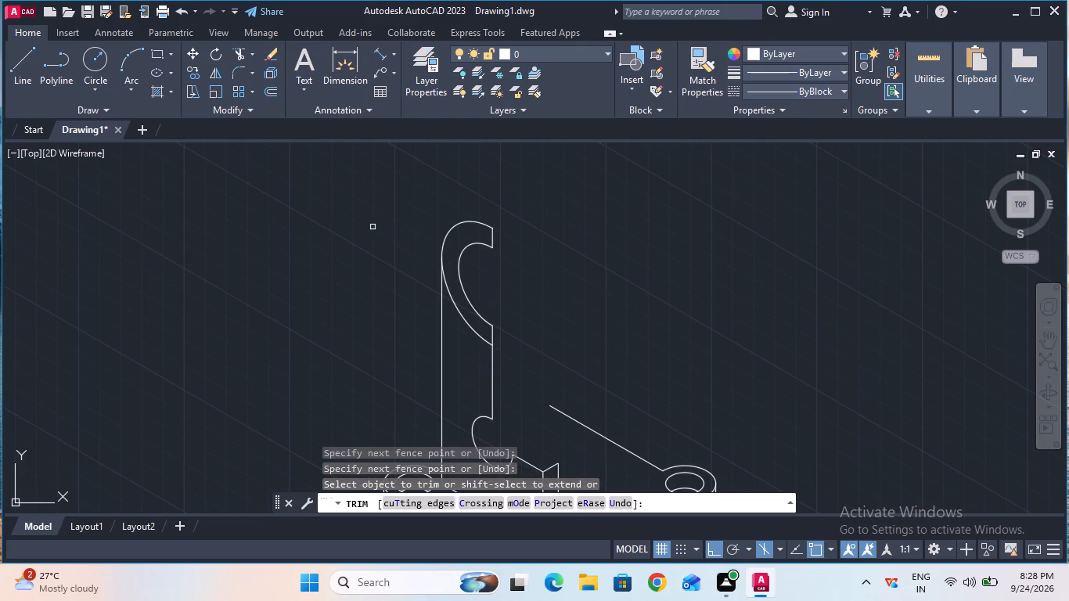
key(Escape)
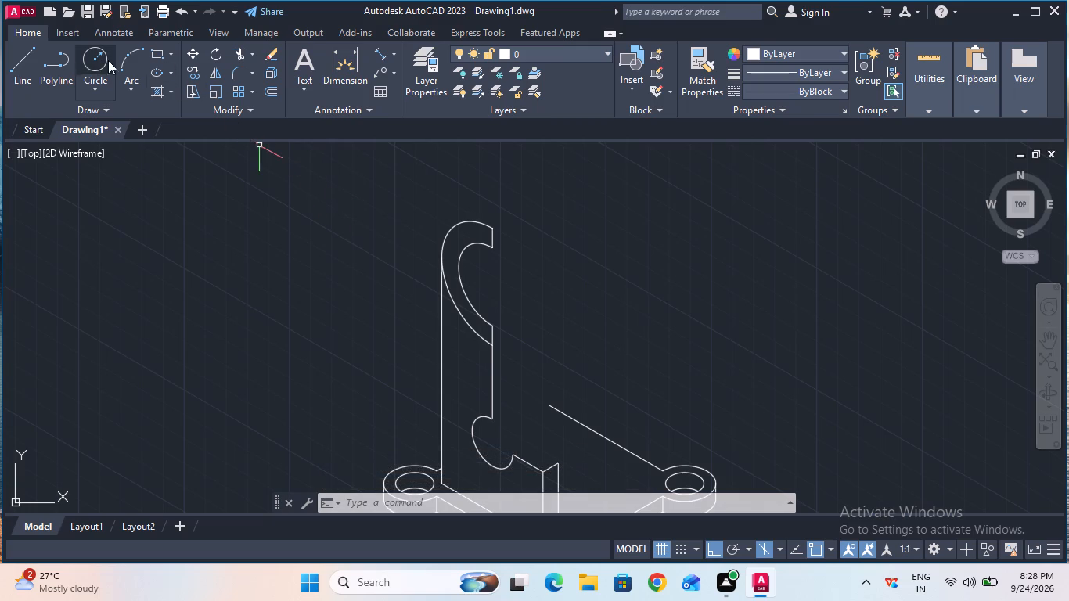
Copy the outer and inner half-ring arcs together 20 mm along the 30° isometric axis, using their centre as base point.
click(199, 69)
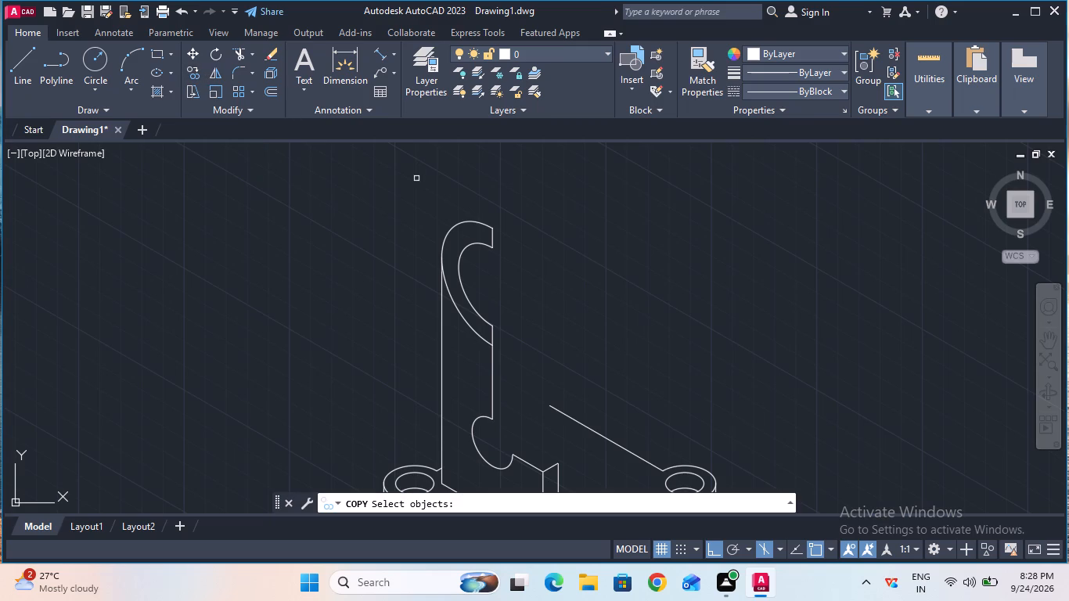
click(457, 222)
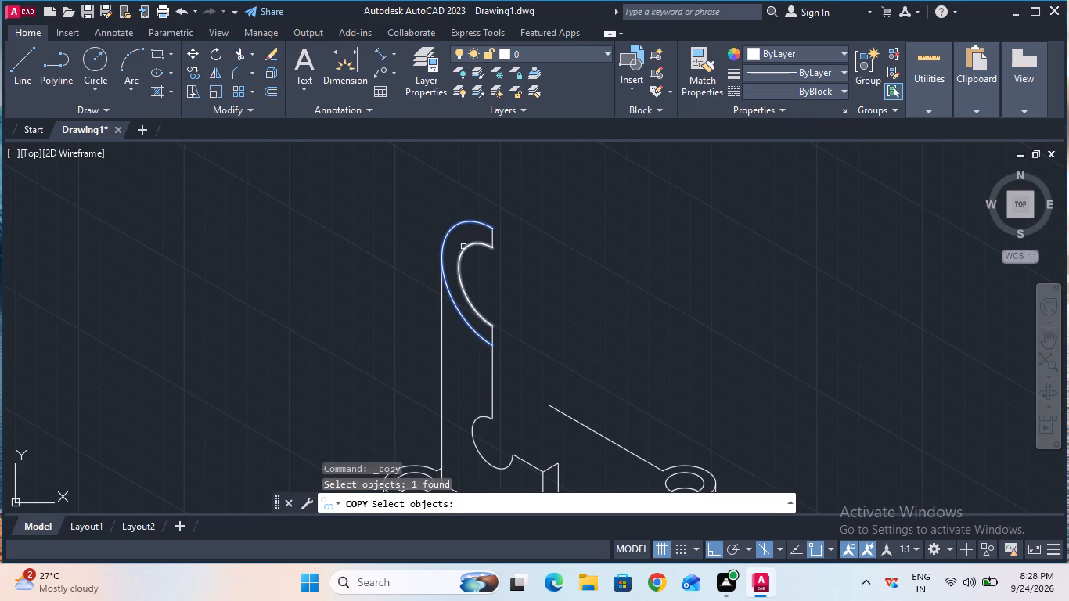
shift+click(463, 247)
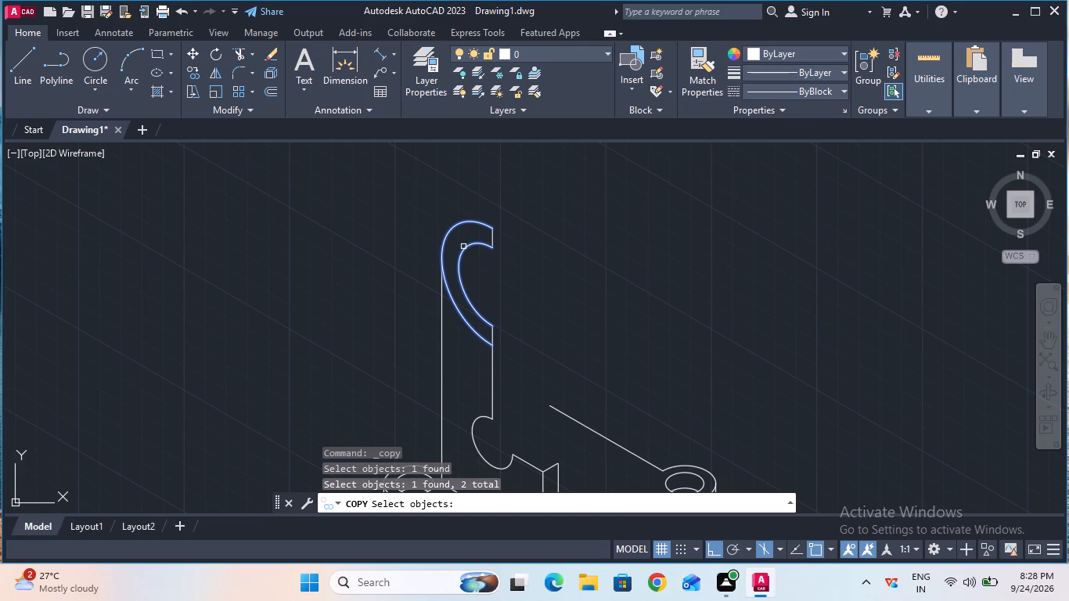
key(Return)
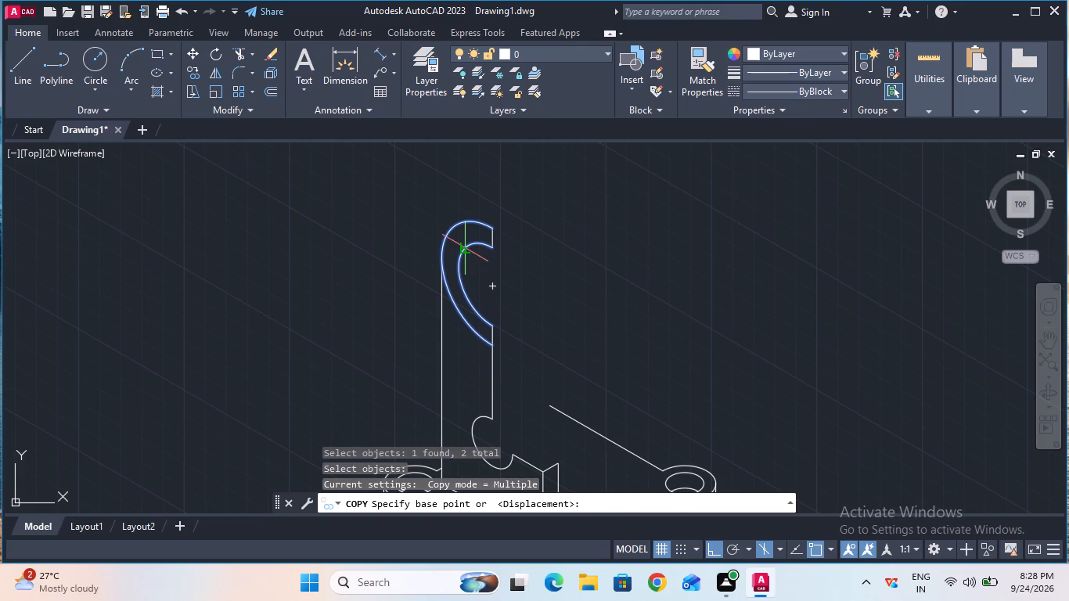
click(494, 286)
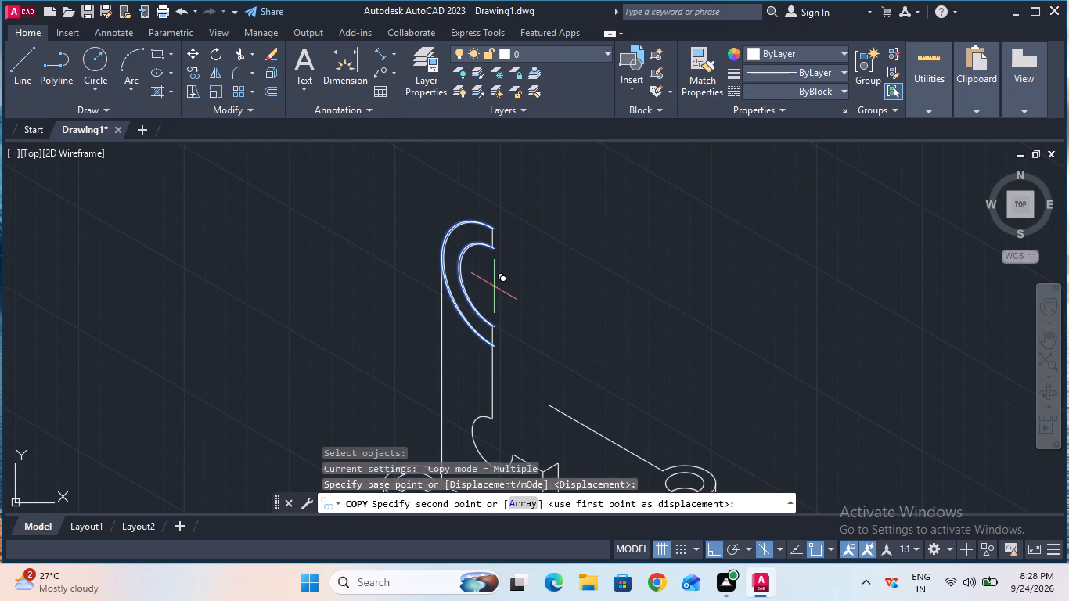
key(F5)
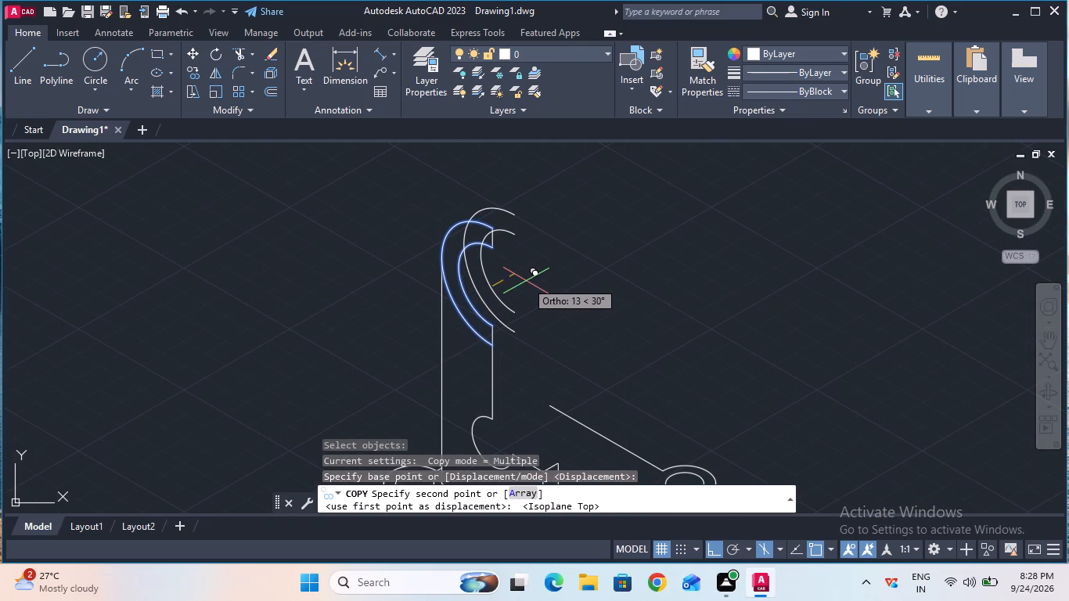
key(2)
key(0)
key(Return)
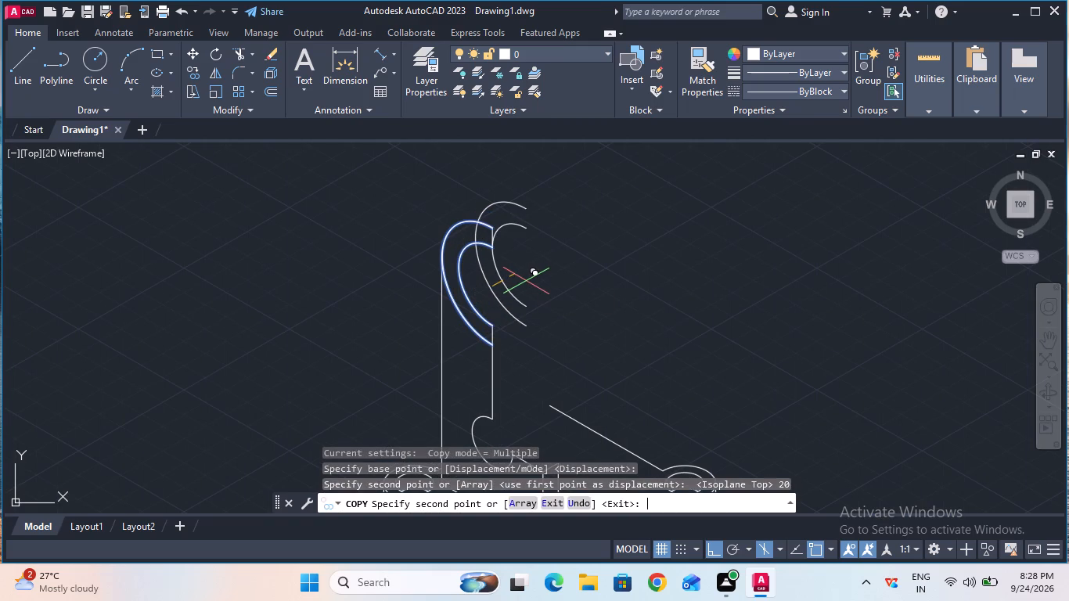
key(Escape)
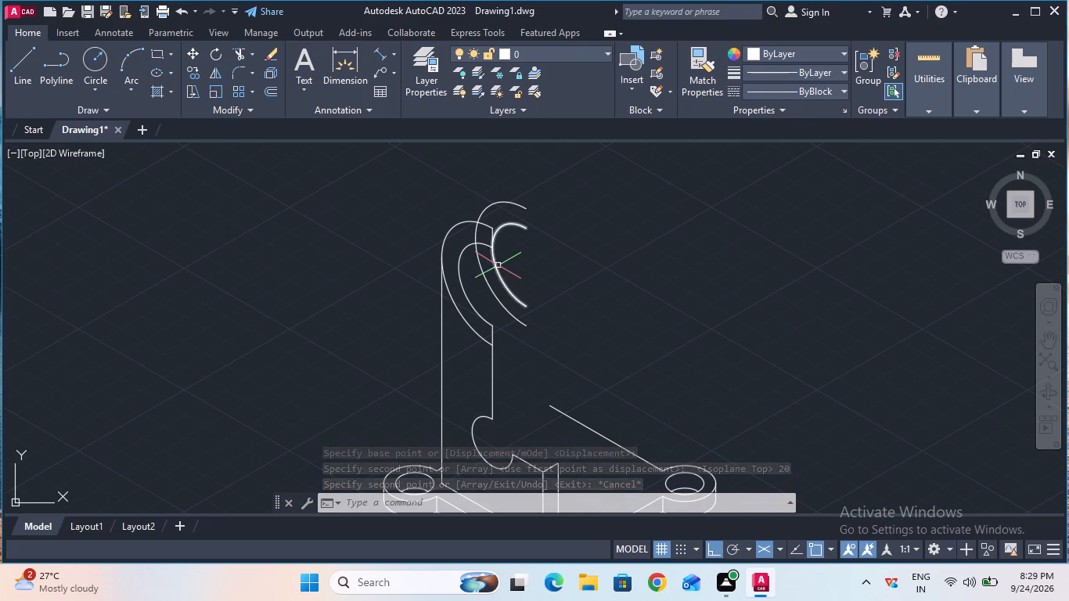
Trim the copied outer arc where it crosses the face of the front half-ring, between its outer and inner arcs.
click(238, 56)
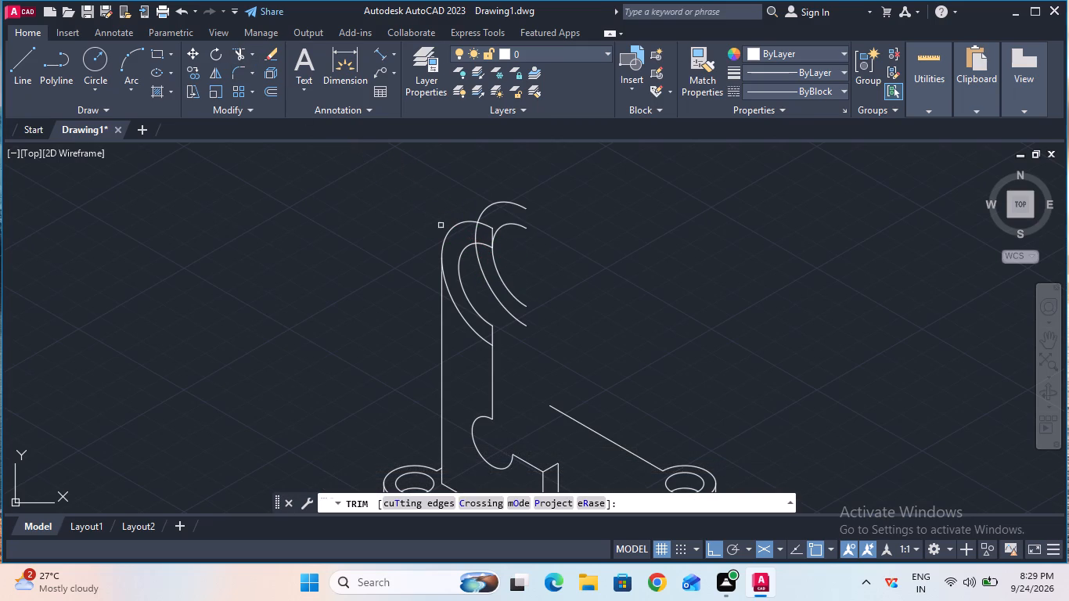
click(475, 238)
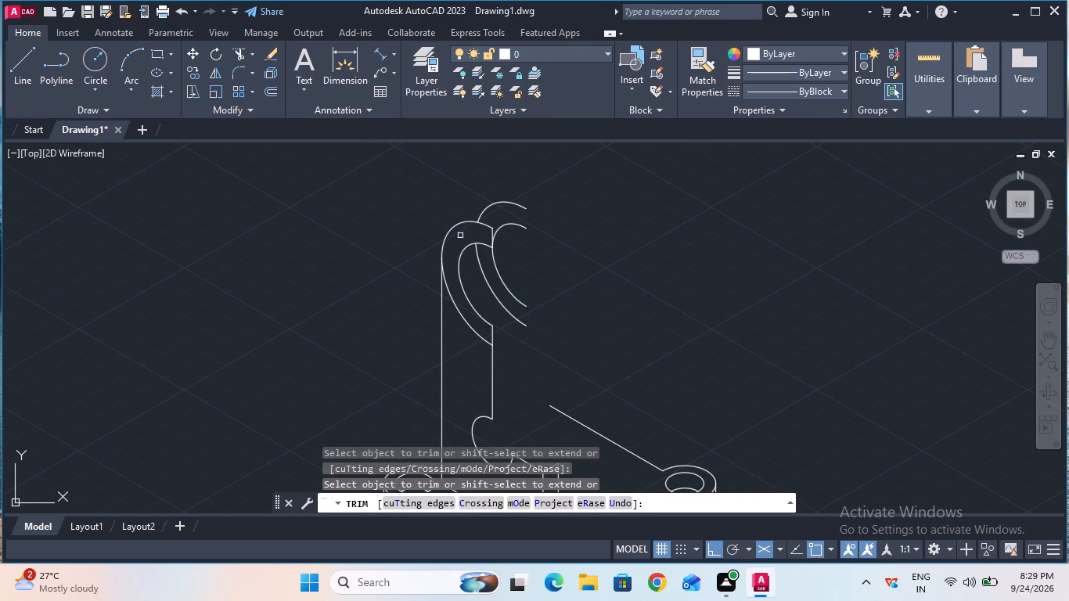
key(Escape)
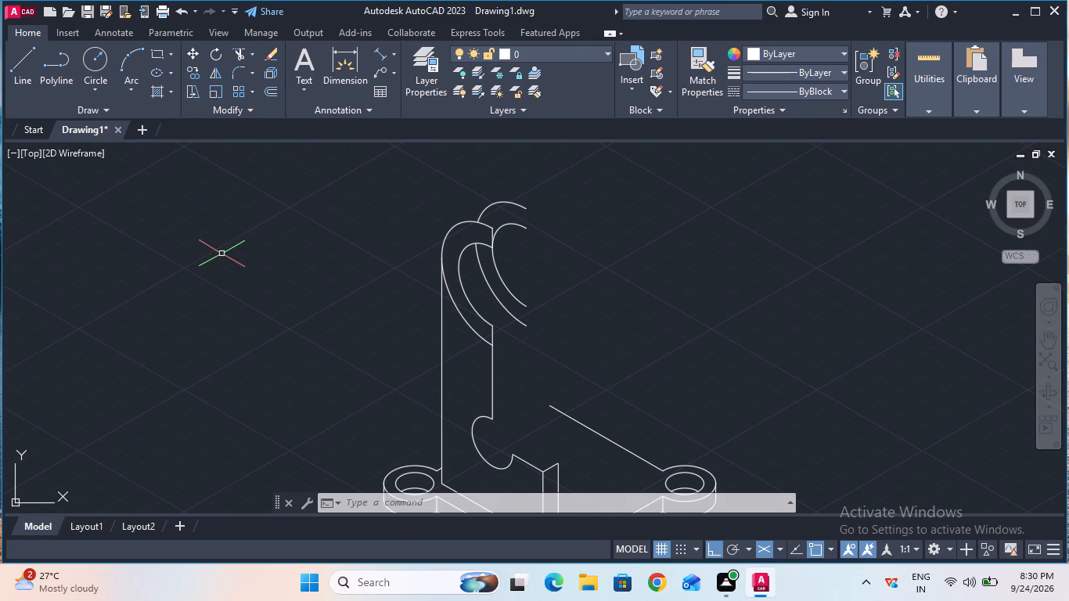
Draw a line joining the lower end of the front inner arc to the lower end of the copied inner arc.
click(28, 75)
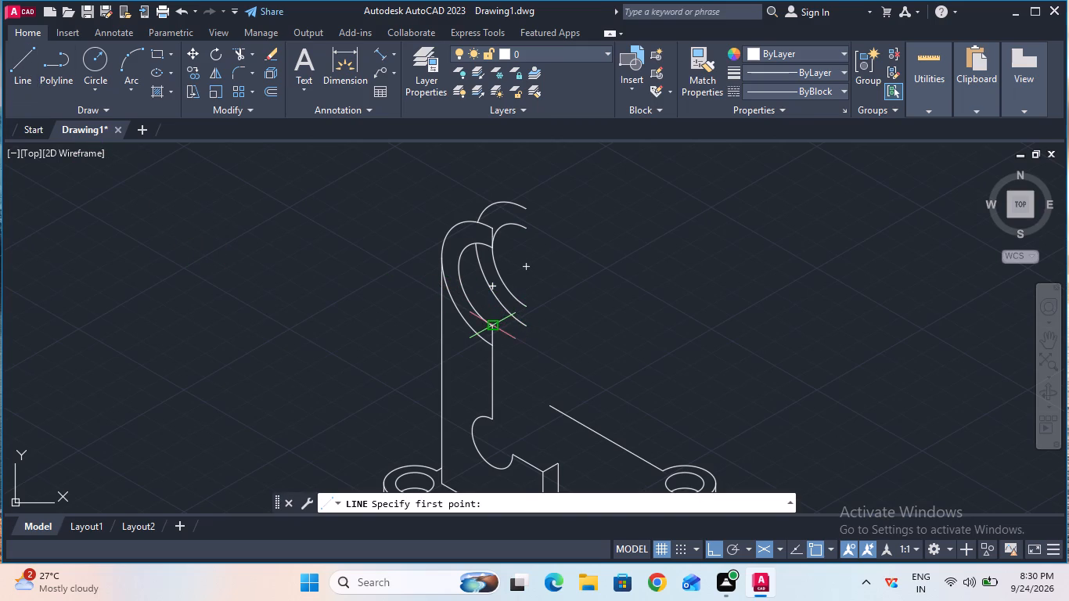
click(489, 329)
click(524, 304)
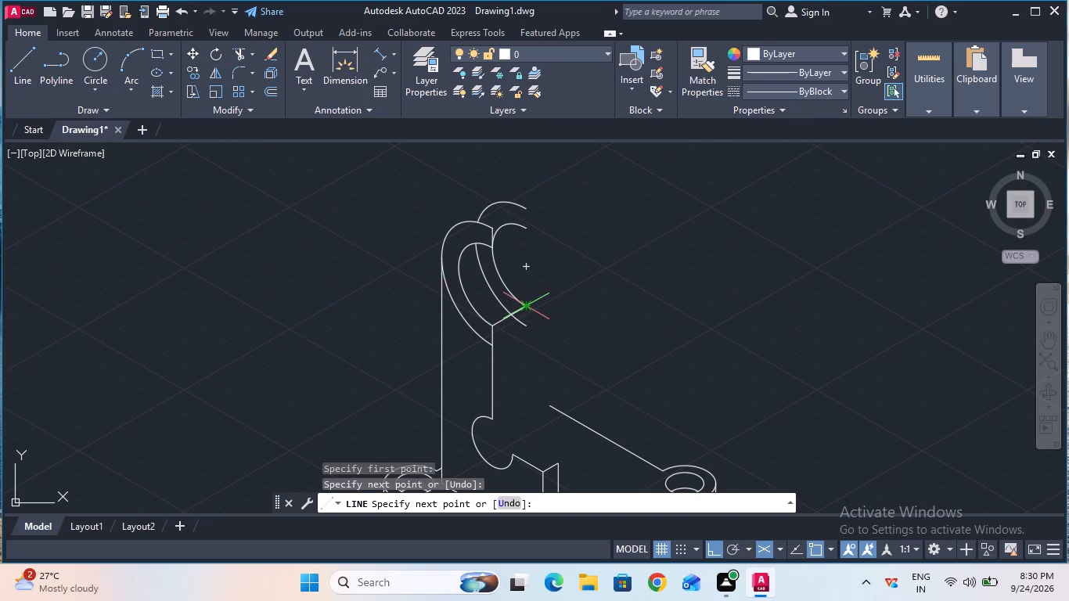
key(Escape)
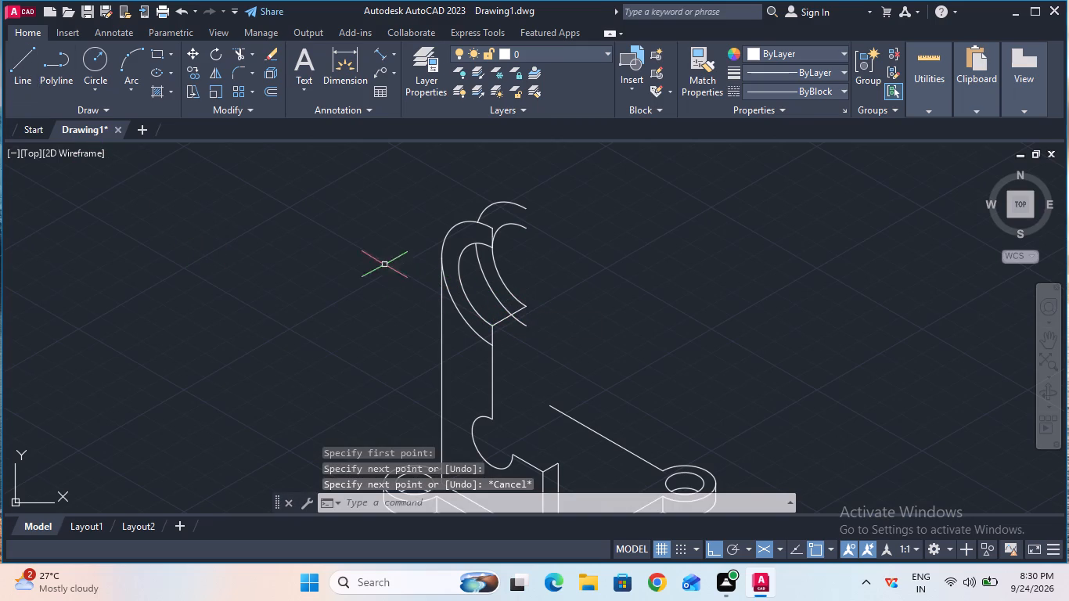
Trim away the copied outer arc's remaining lower portions, both below the new connecting line and inside the half-ring opening.
click(240, 56)
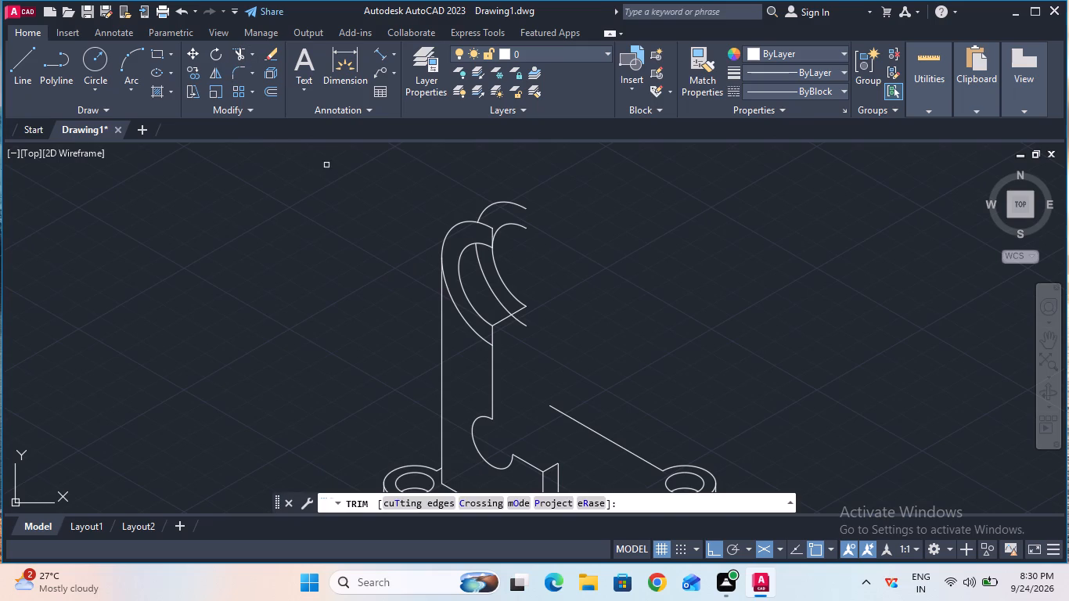
click(527, 327)
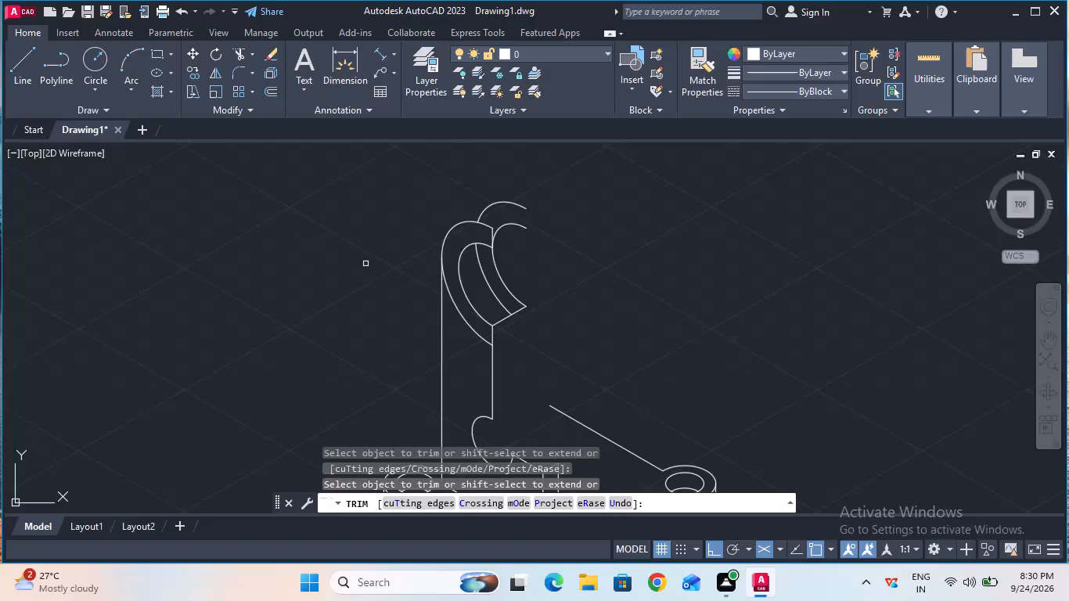
click(484, 279)
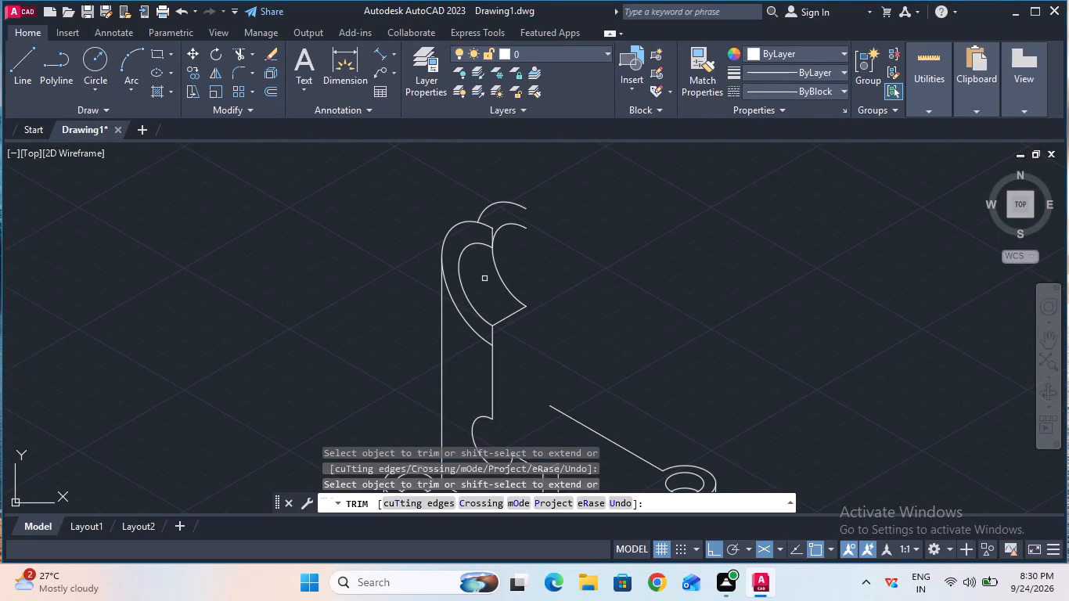
key(Escape)
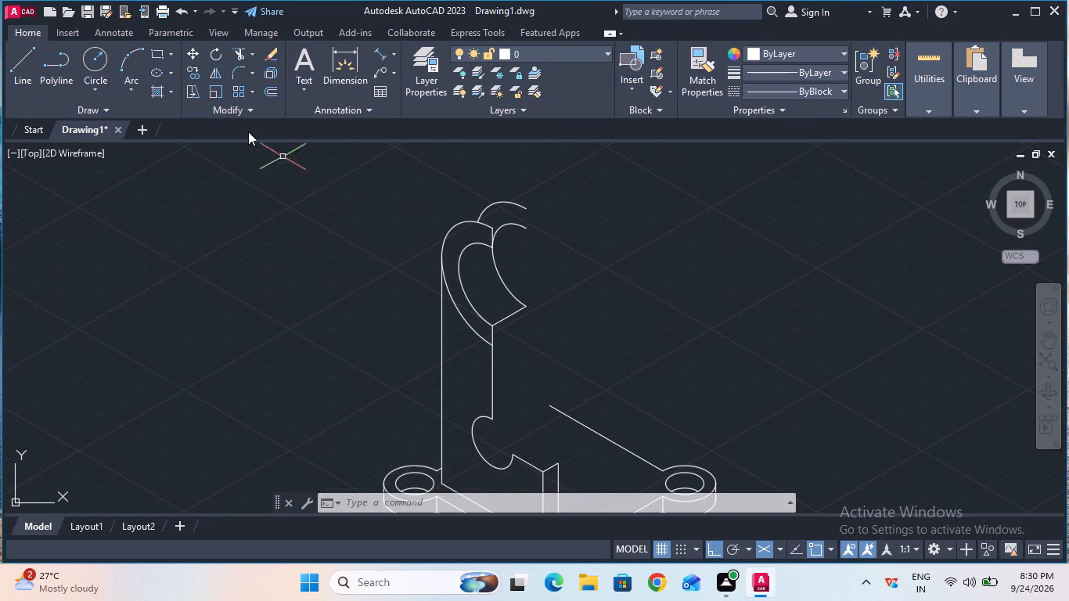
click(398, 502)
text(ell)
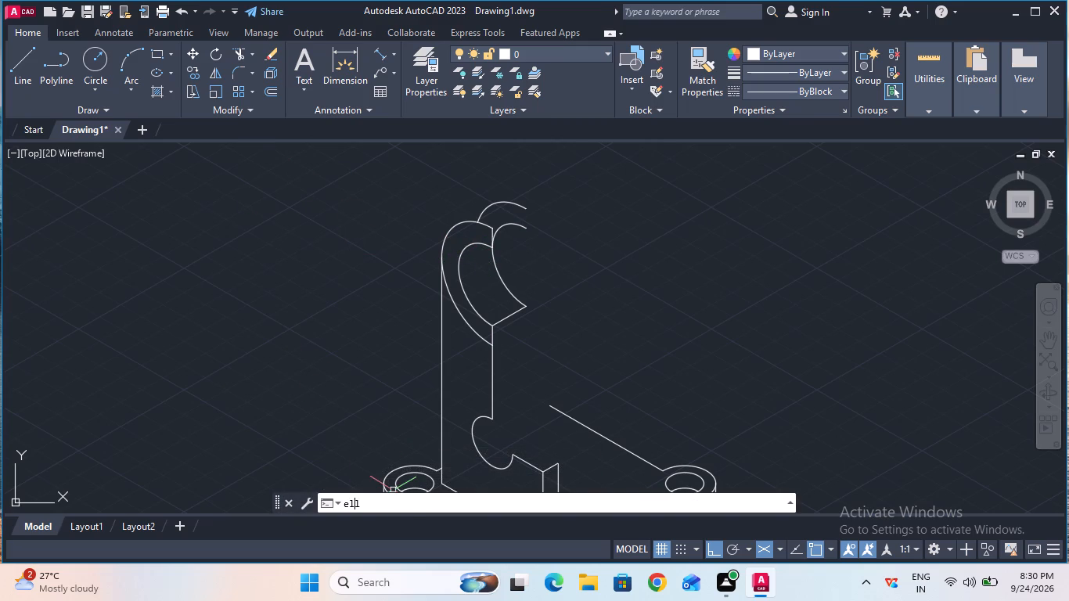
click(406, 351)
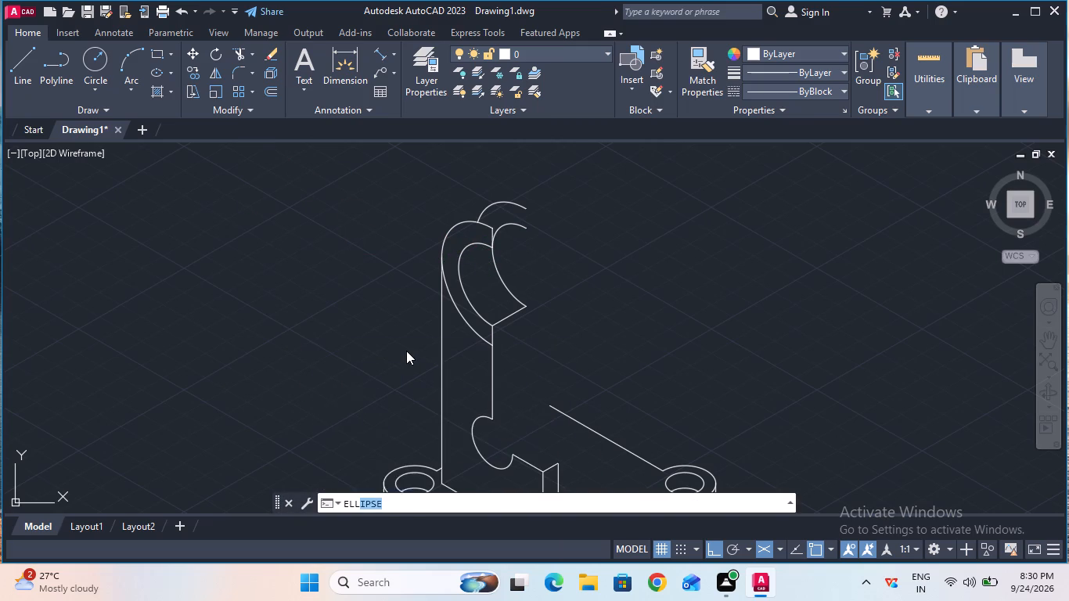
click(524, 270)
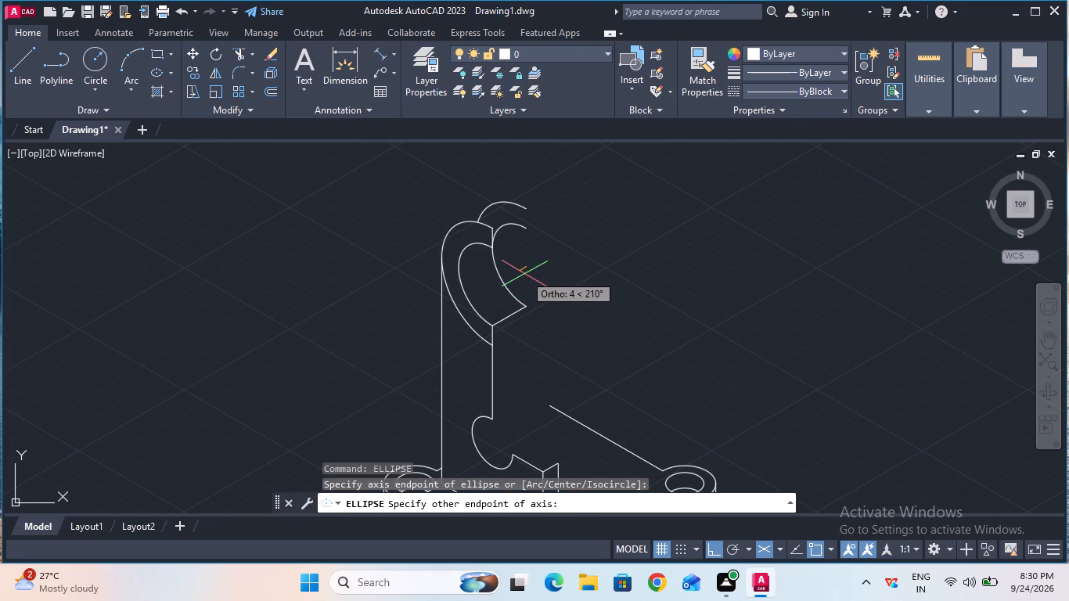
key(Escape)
Draw a 15 mm radius isocircle on the left isoplane, centred on the copied half-ring arcs' centre.
text(ell)
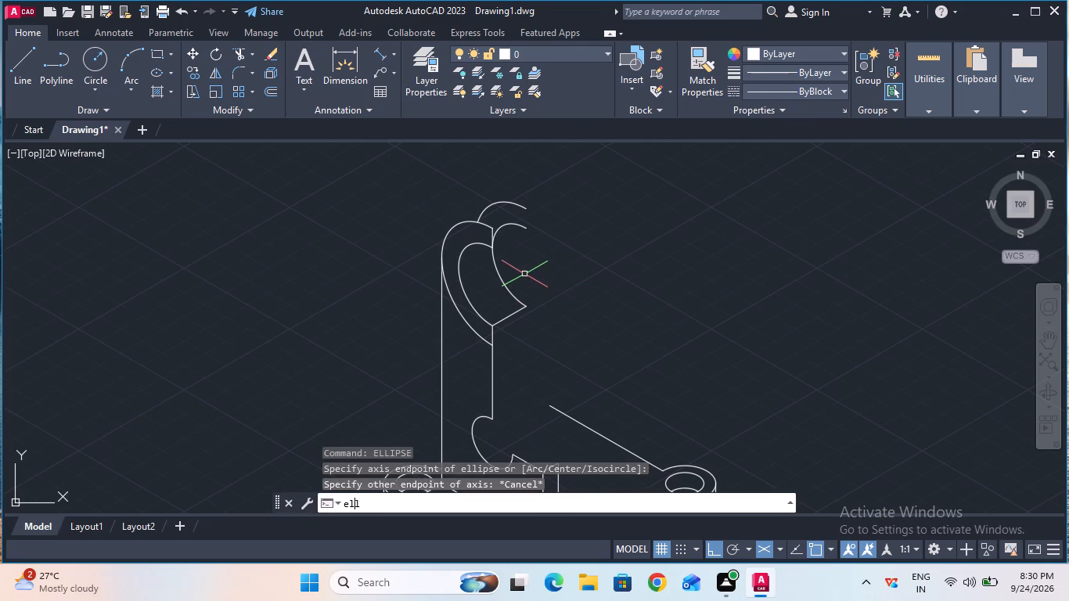
click(450, 348)
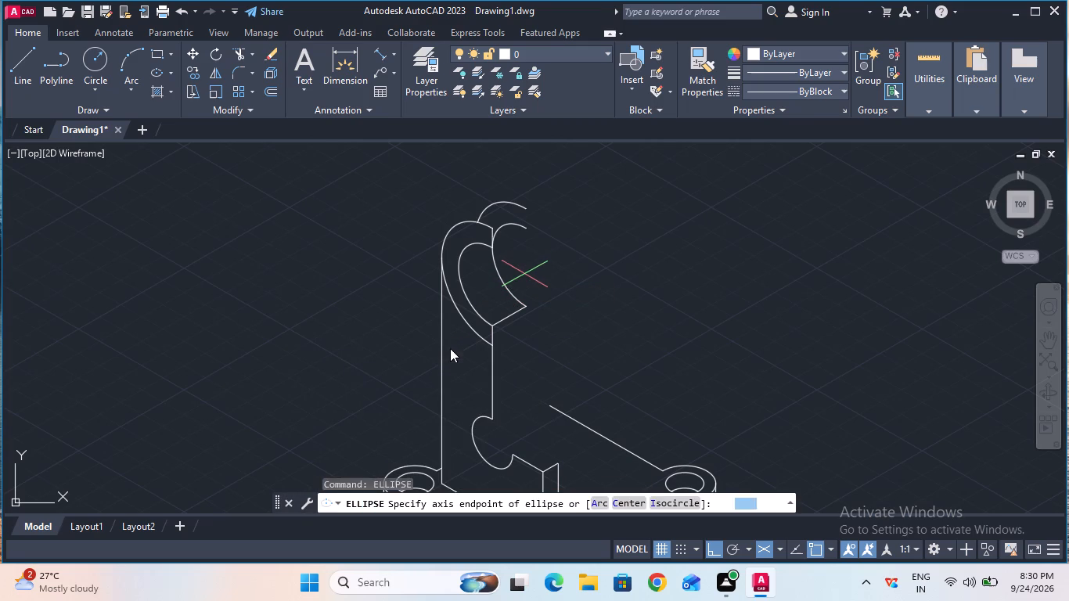
click(670, 500)
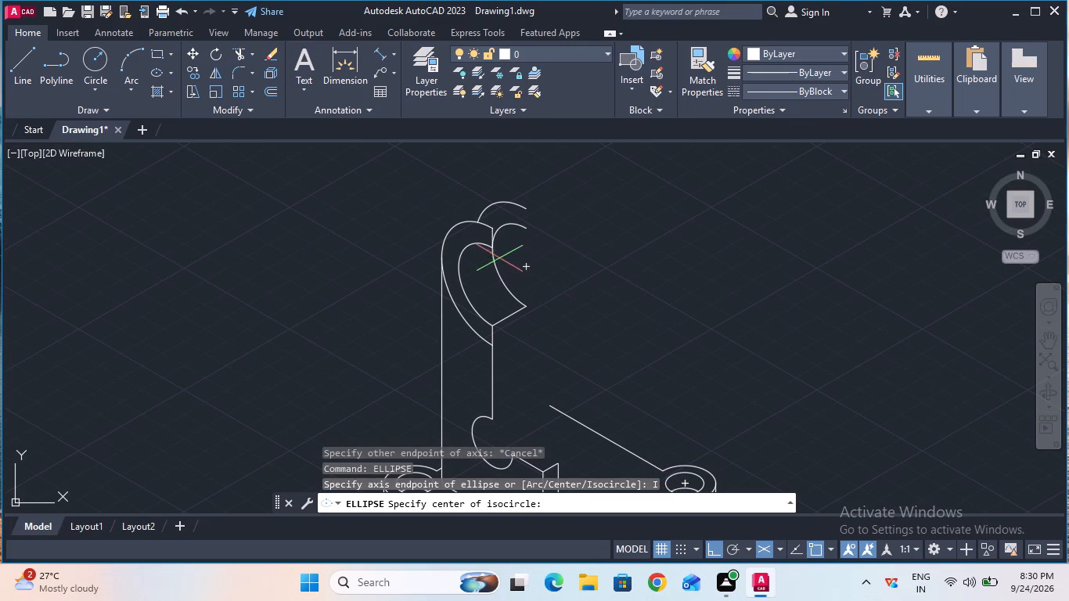
click(521, 268)
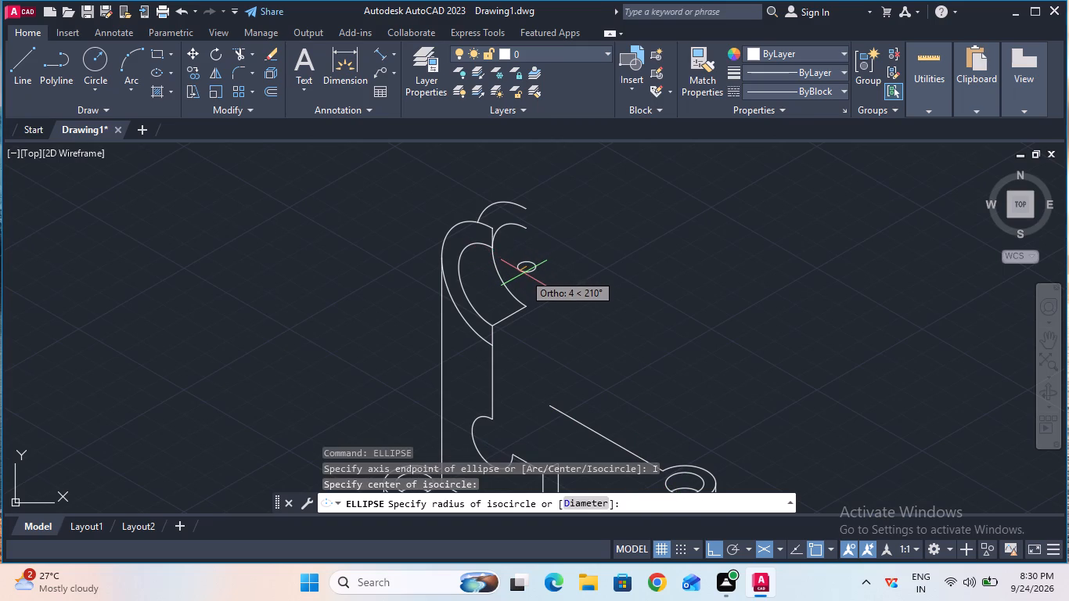
key(F5)
key(F5)
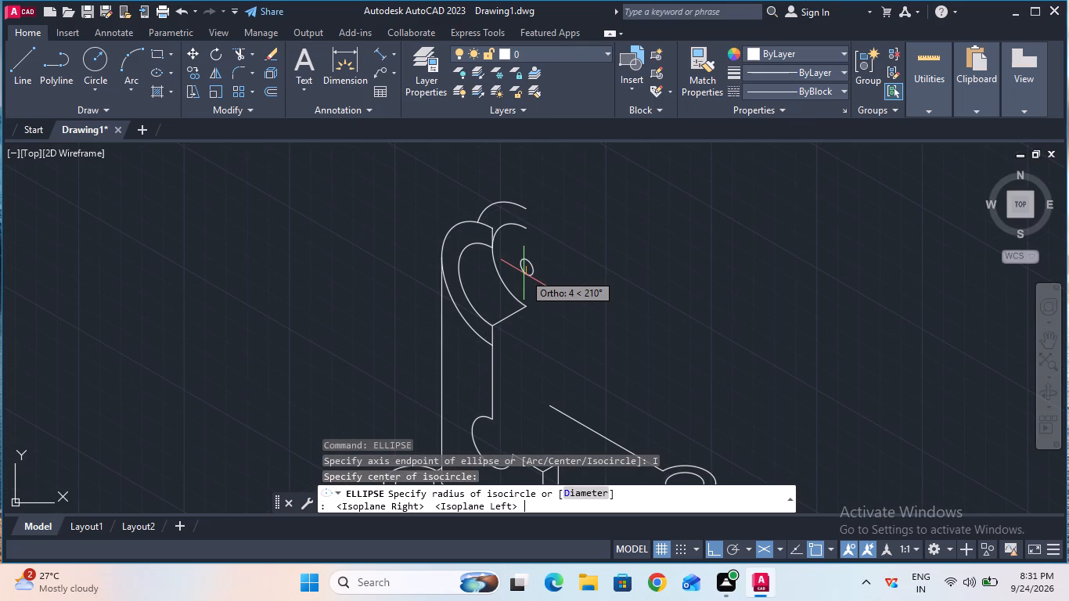
key(1)
key(5)
key(Return)
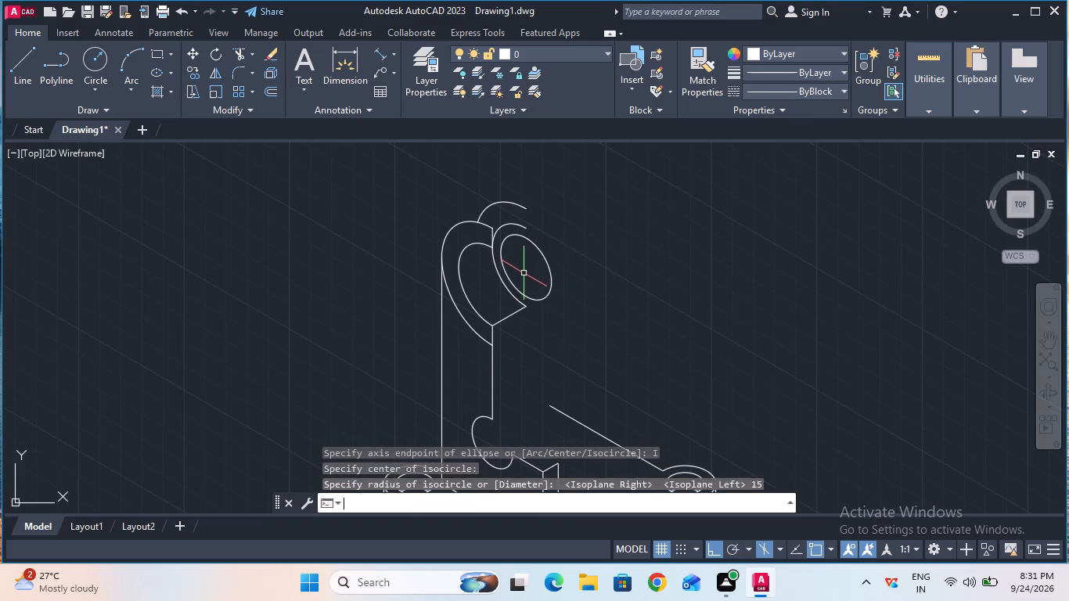
key(Escape)
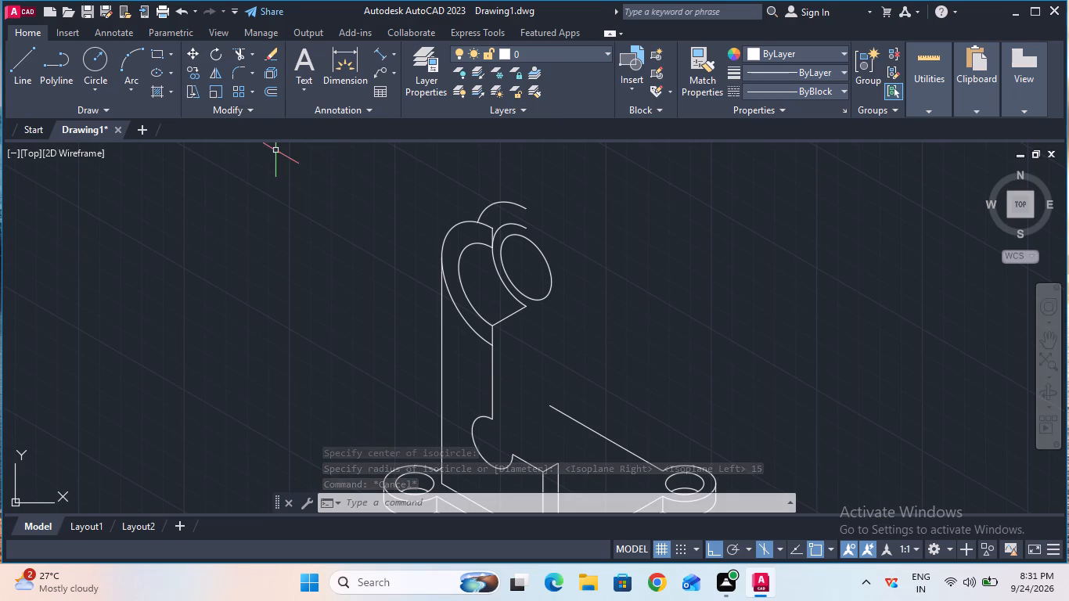
Draw a vertical line from the upper end of the copied inner arc to its lower end.
click(34, 74)
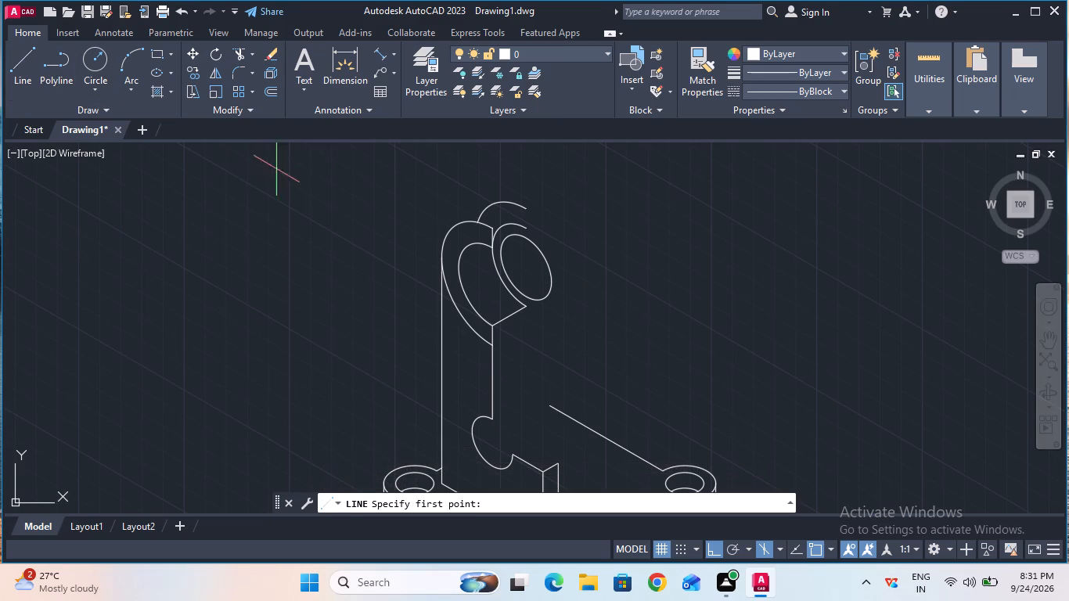
click(524, 233)
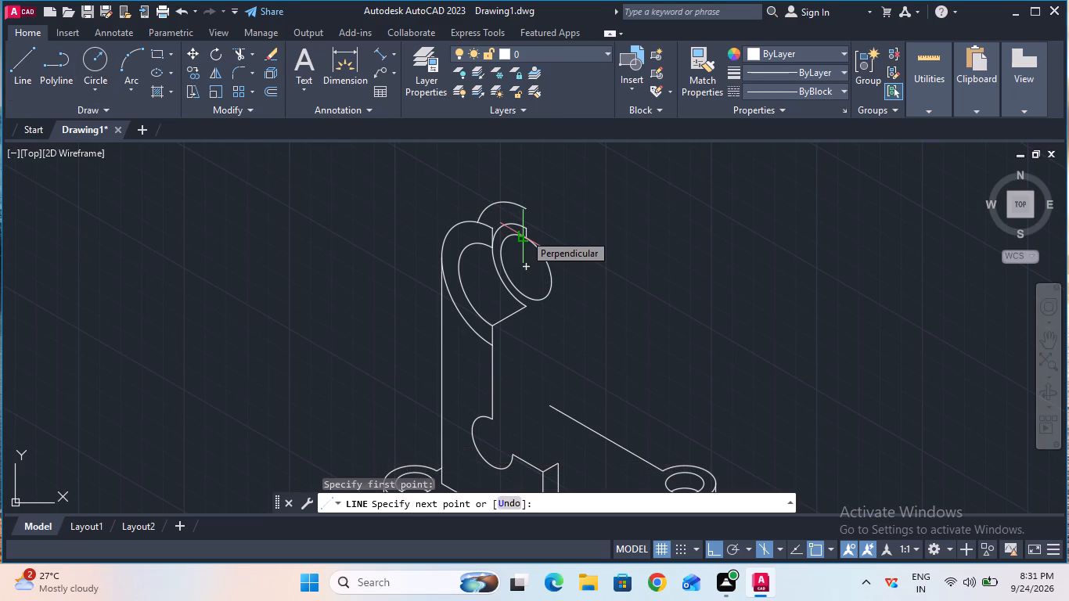
key(F5)
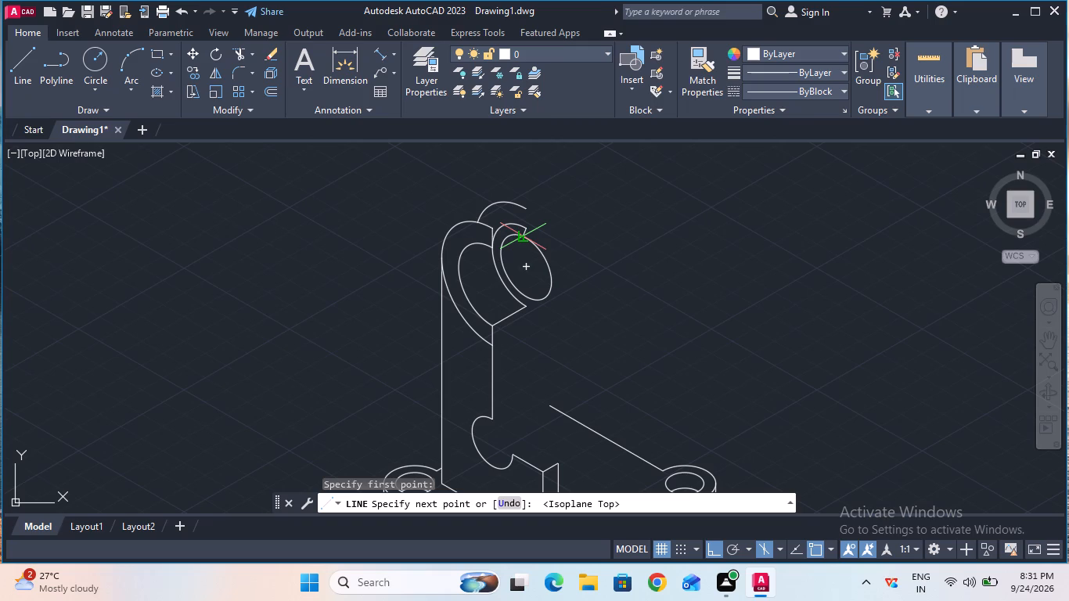
key(F5)
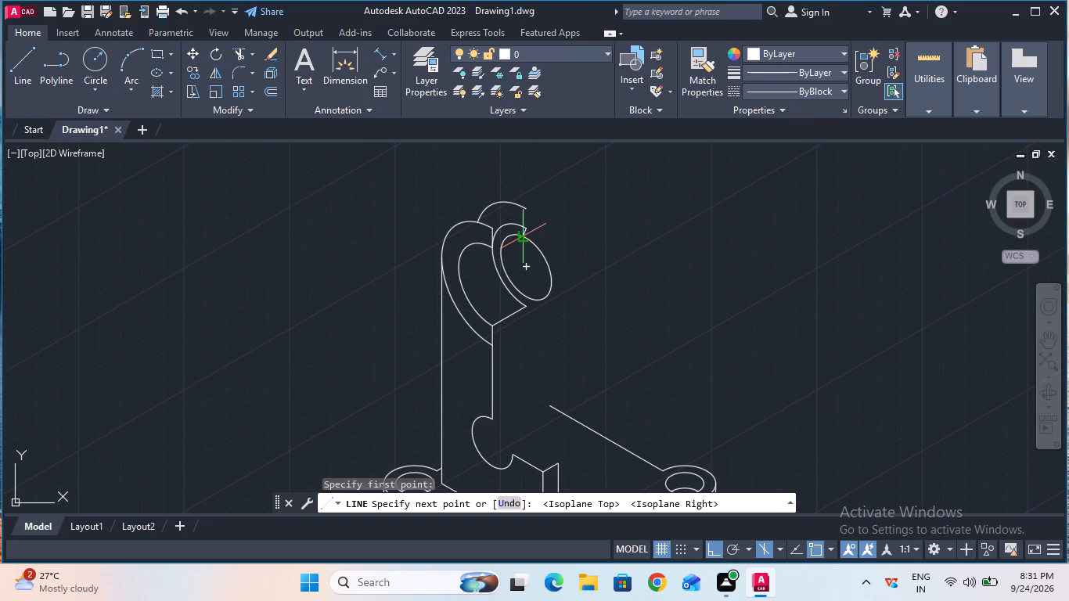
key(5)
key(Return)
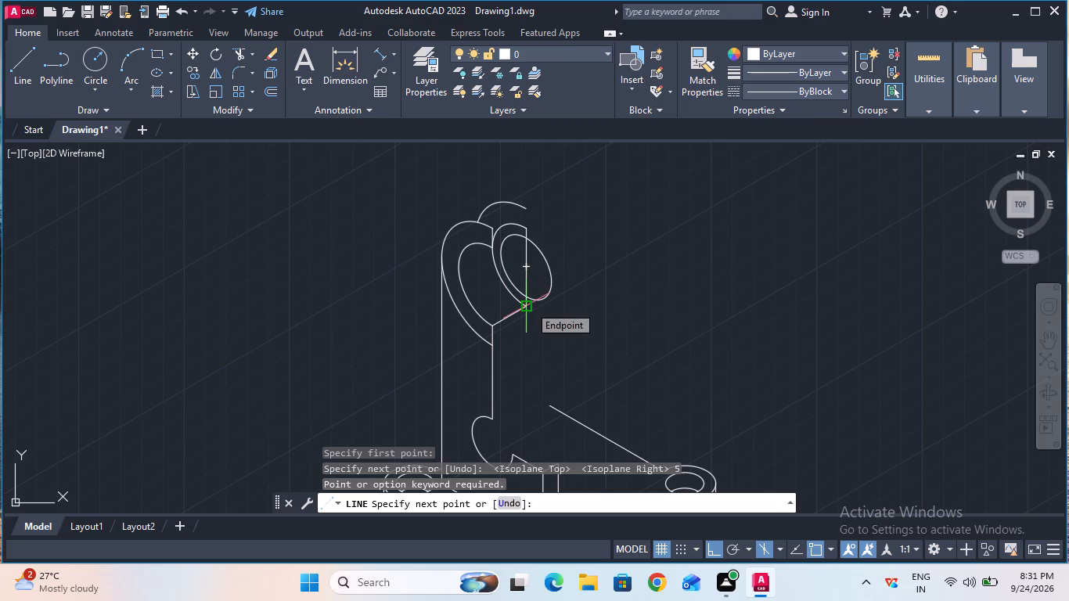
click(529, 305)
key(Escape)
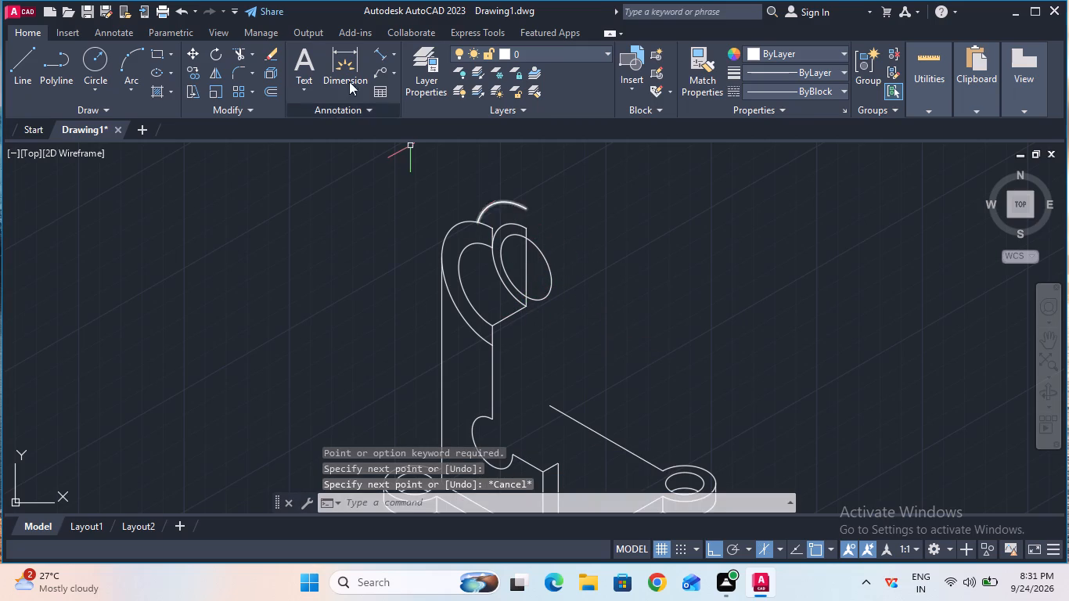
Trim the vertical line inside the 15 mm radius isocircle, and trim away the isocircle's half beyond that line.
click(238, 50)
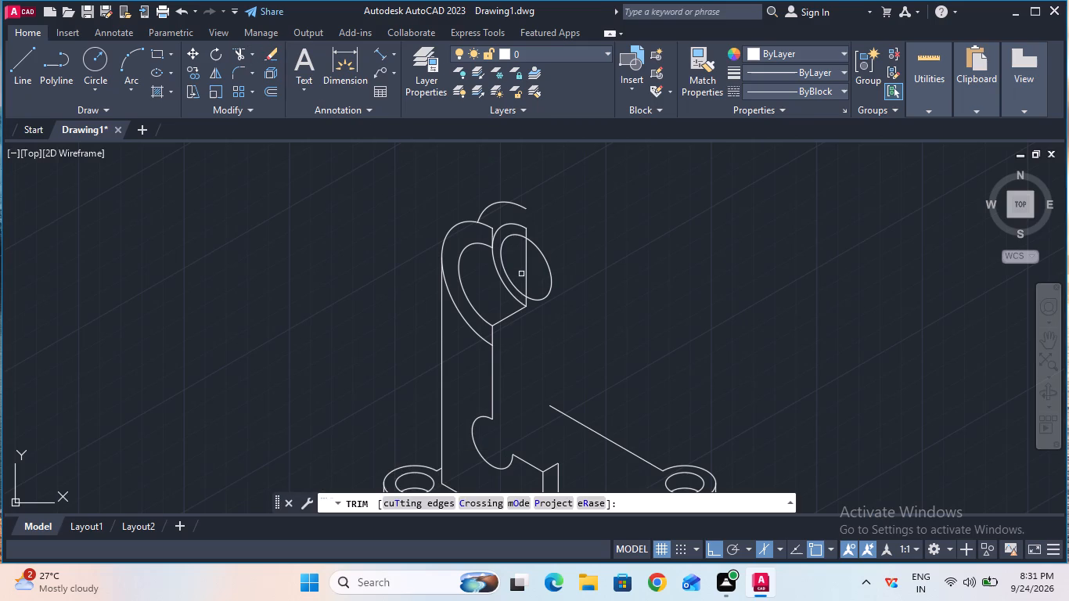
click(527, 272)
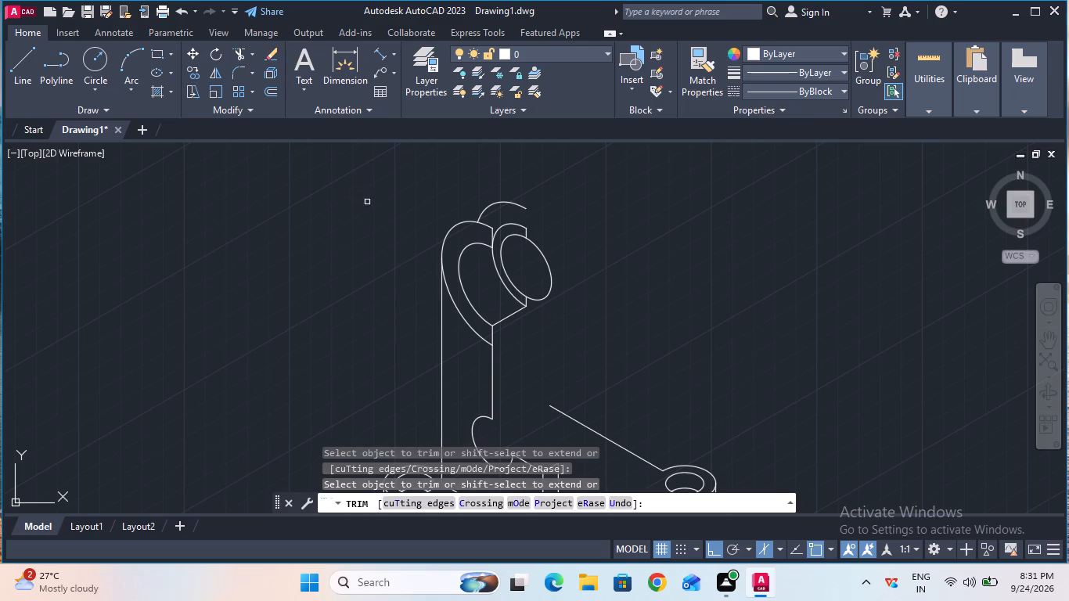
click(550, 288)
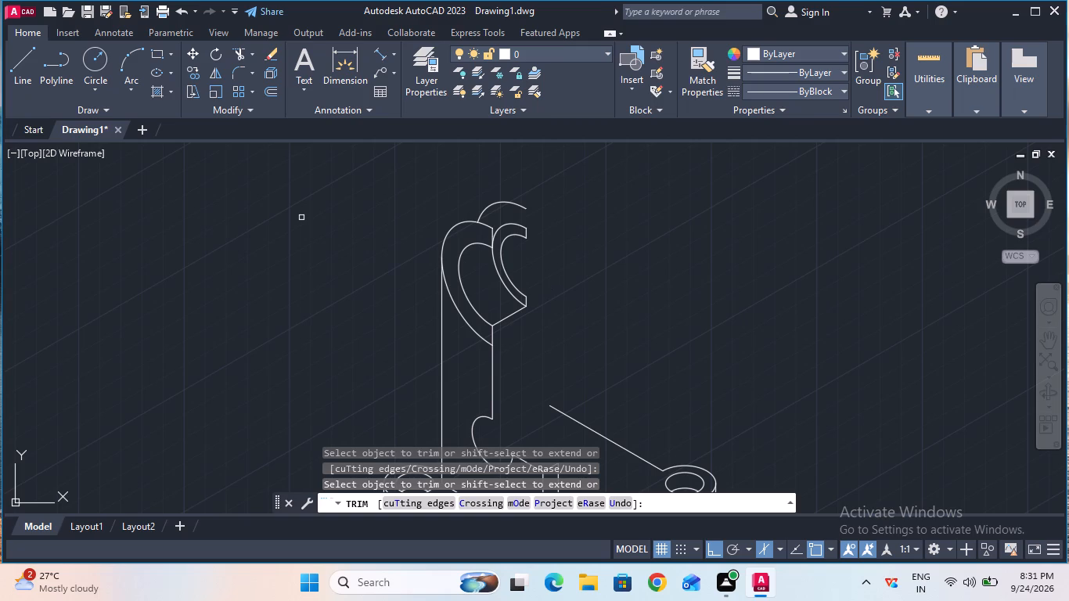
key(Escape)
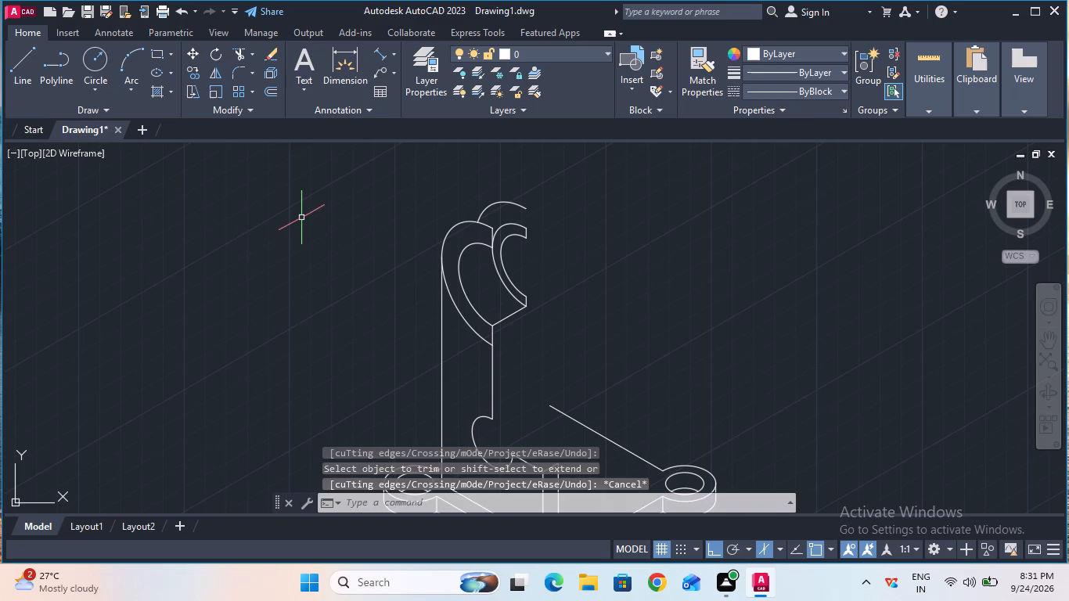
Draw two lines joining the upper ends of the front half-ring's inner and outer arcs to the matching upper ends of the copied arcs.
click(30, 79)
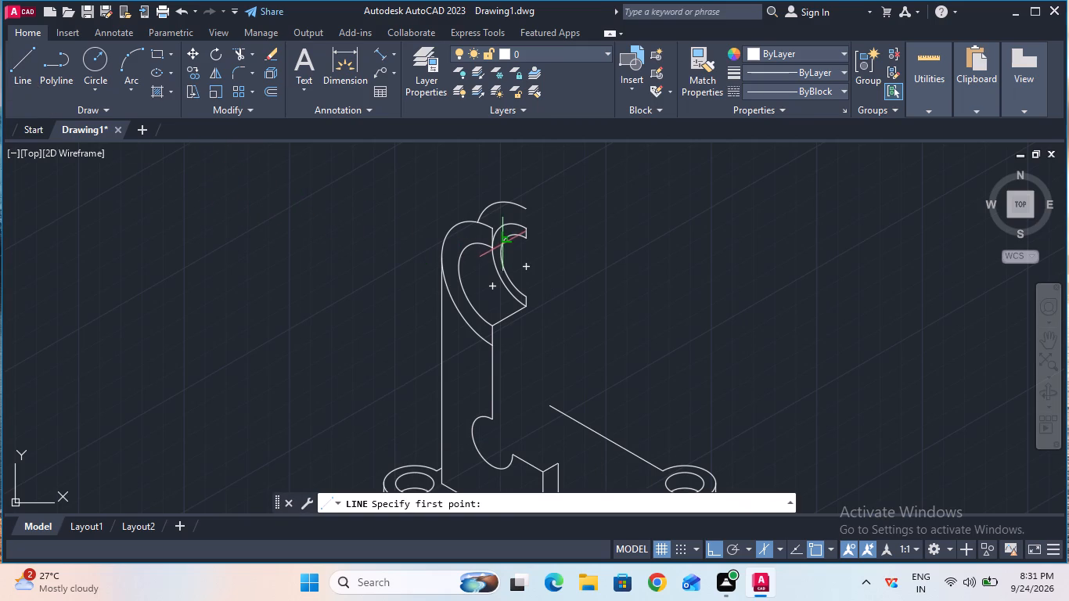
click(486, 246)
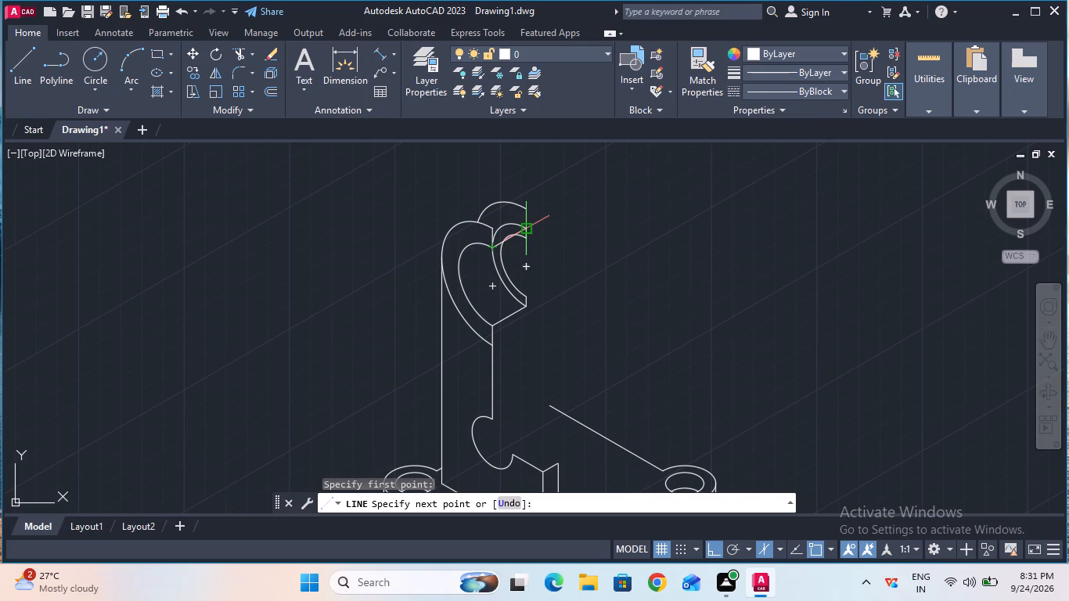
click(530, 226)
key(Escape)
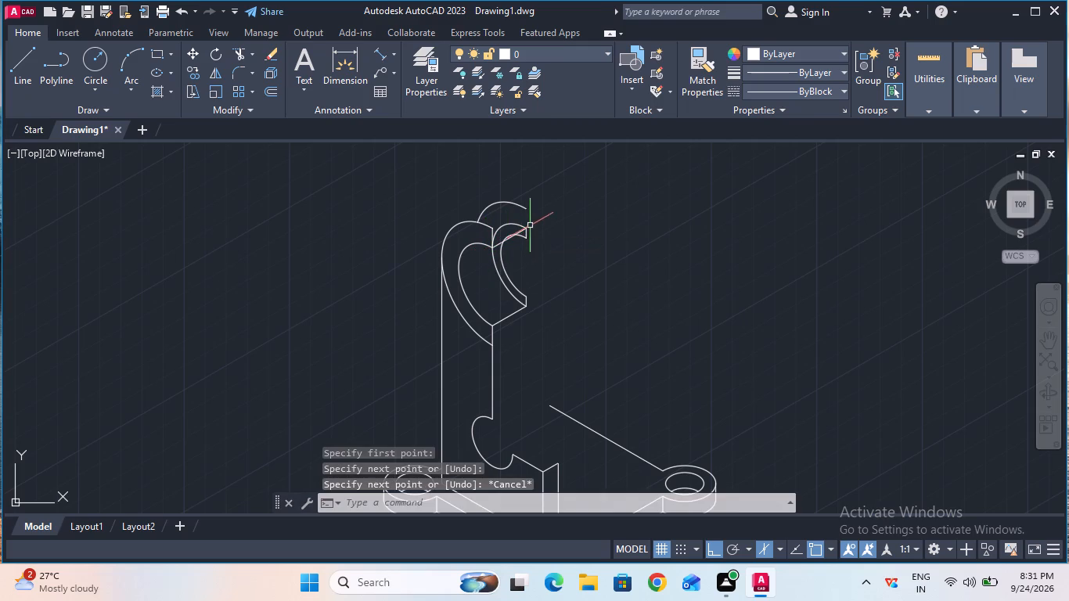
click(30, 60)
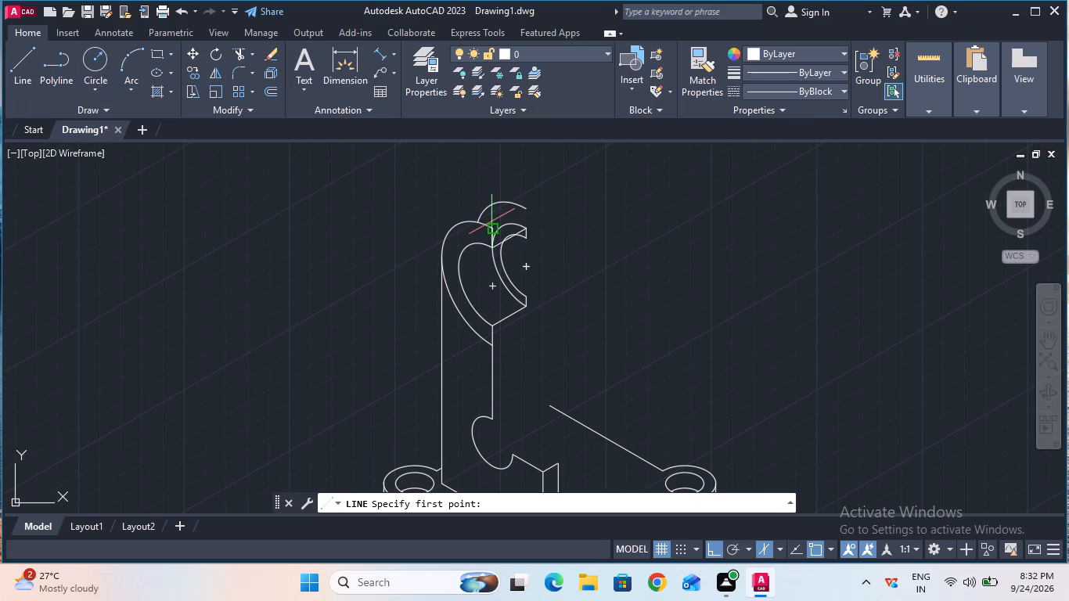
click(492, 225)
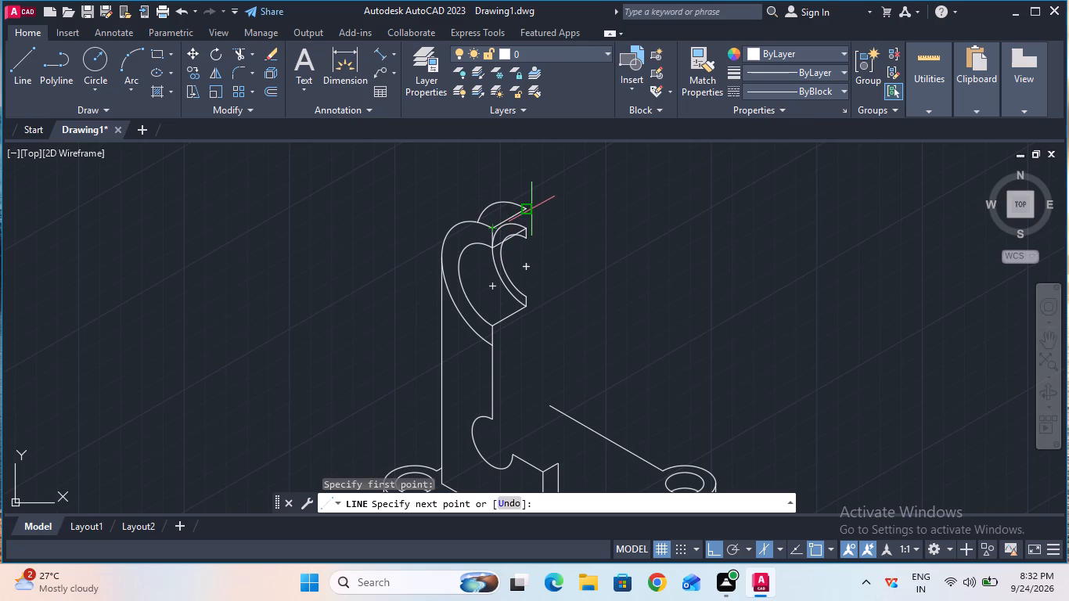
click(524, 210)
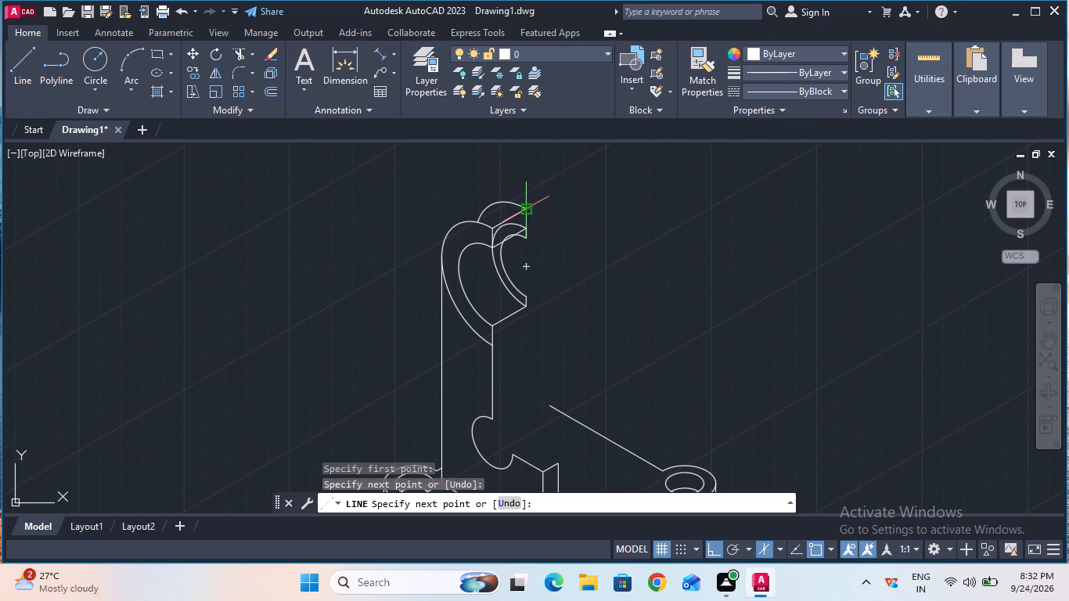
key(Escape)
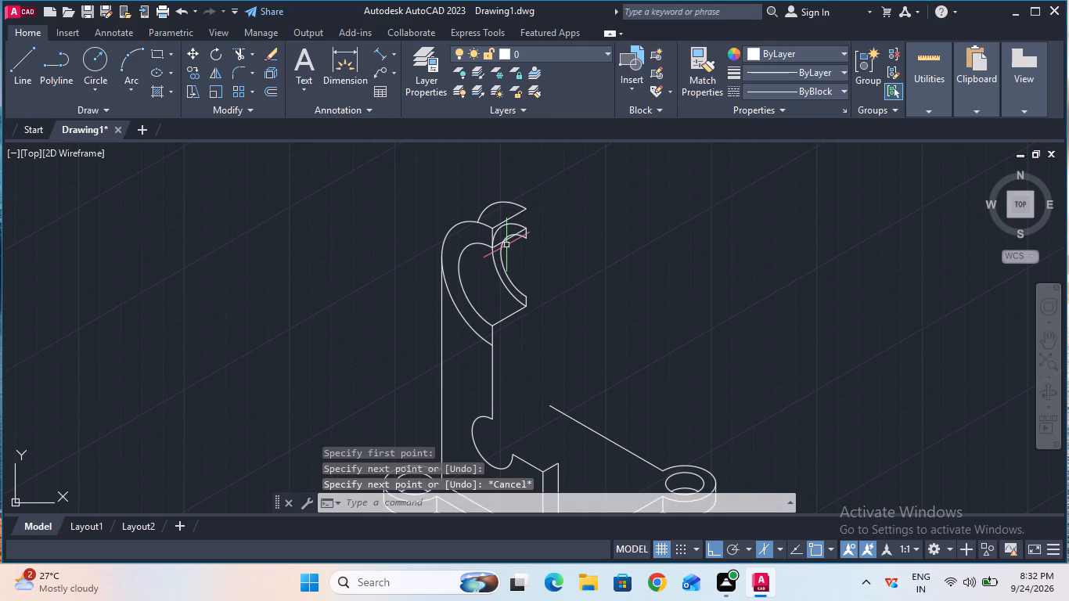
Trim the upper portions of the copied inner arc and the 15 mm radius arc that lie above the lower connecting line.
ctrl+scroll(506, 245, up, 3)
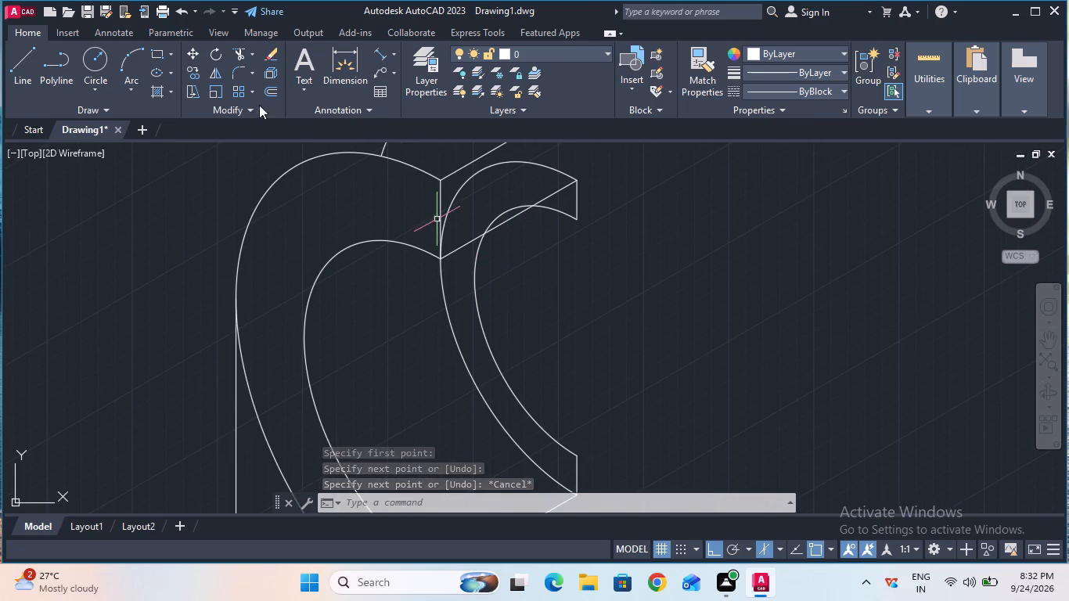
click(238, 55)
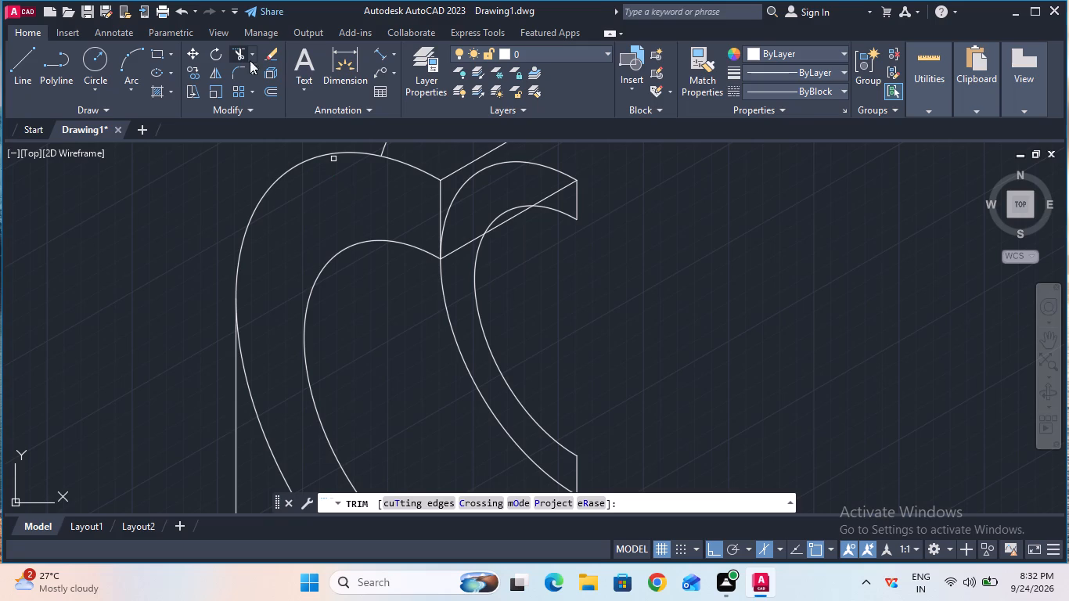
click(460, 191)
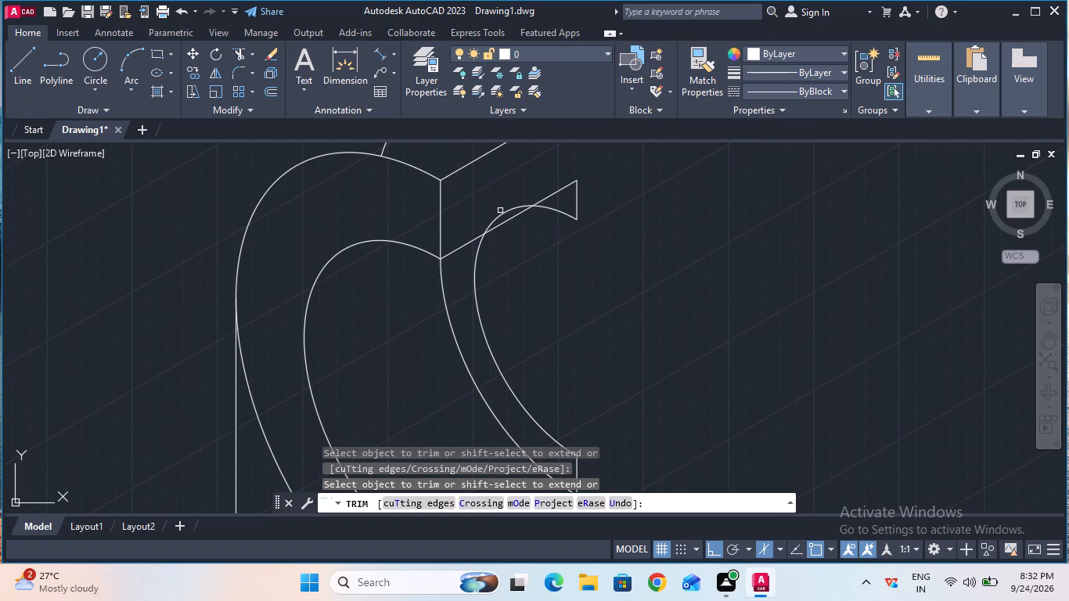
click(502, 211)
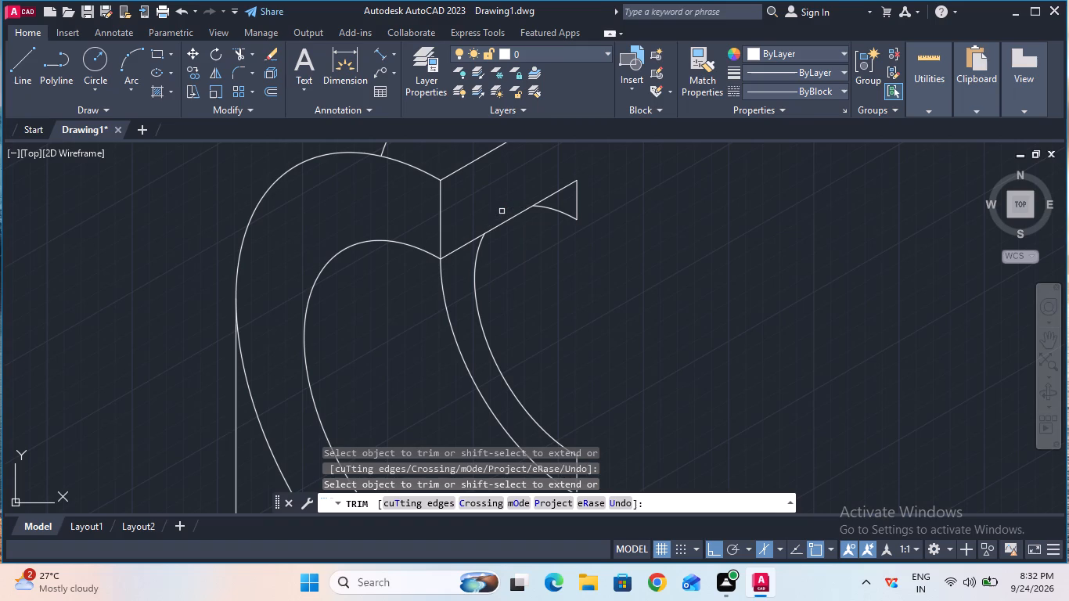
ctrl+scroll(502, 211, down, 3)
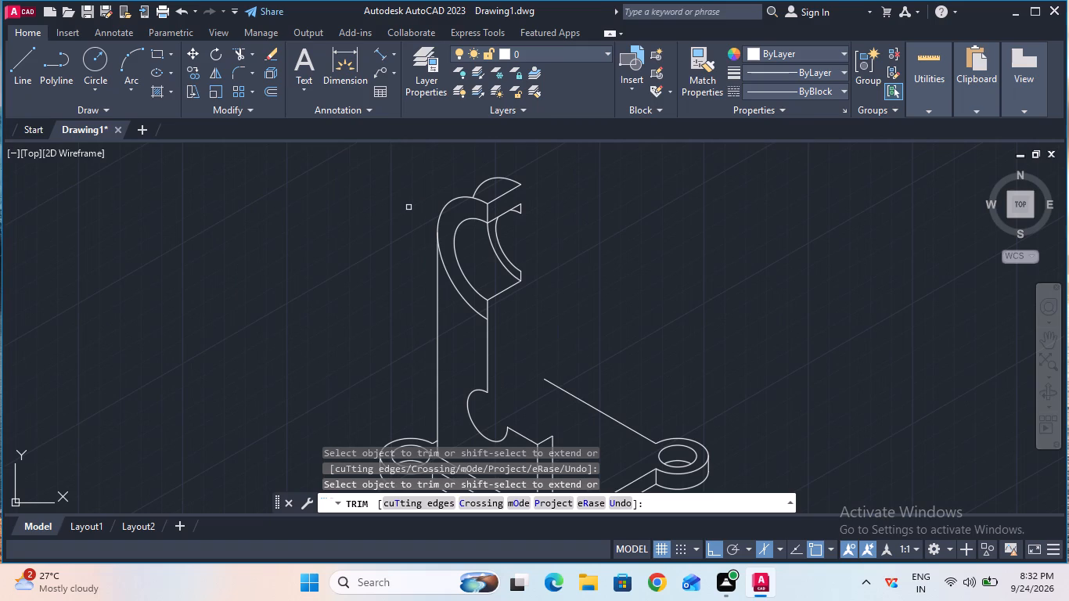
key(Escape)
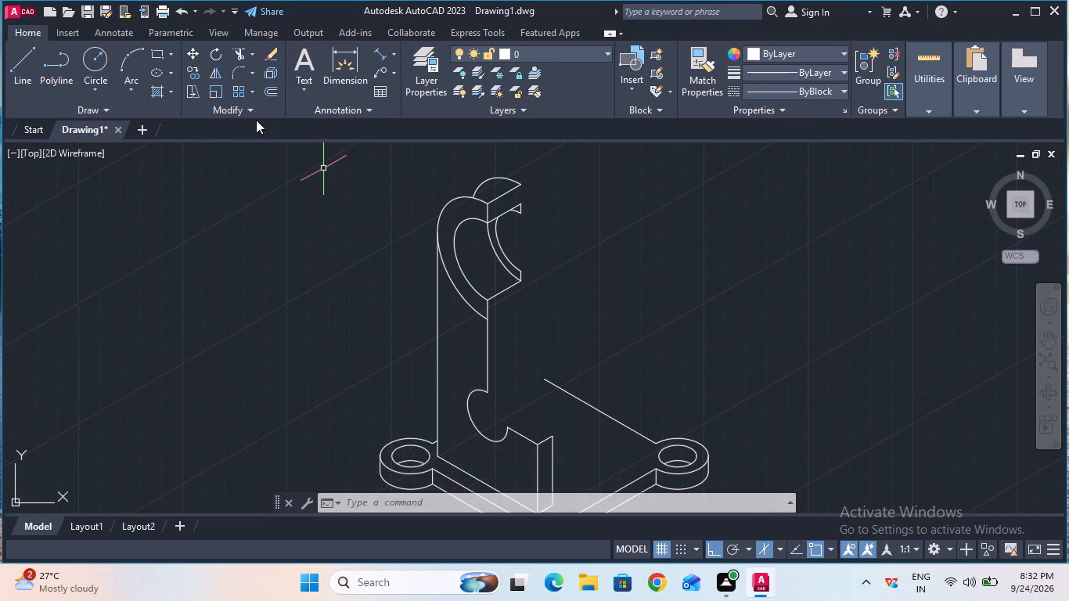
Copy the trimmed 15 mm radius arc 20 mm backward along the 30° depth axis, using its centre as base point.
click(185, 68)
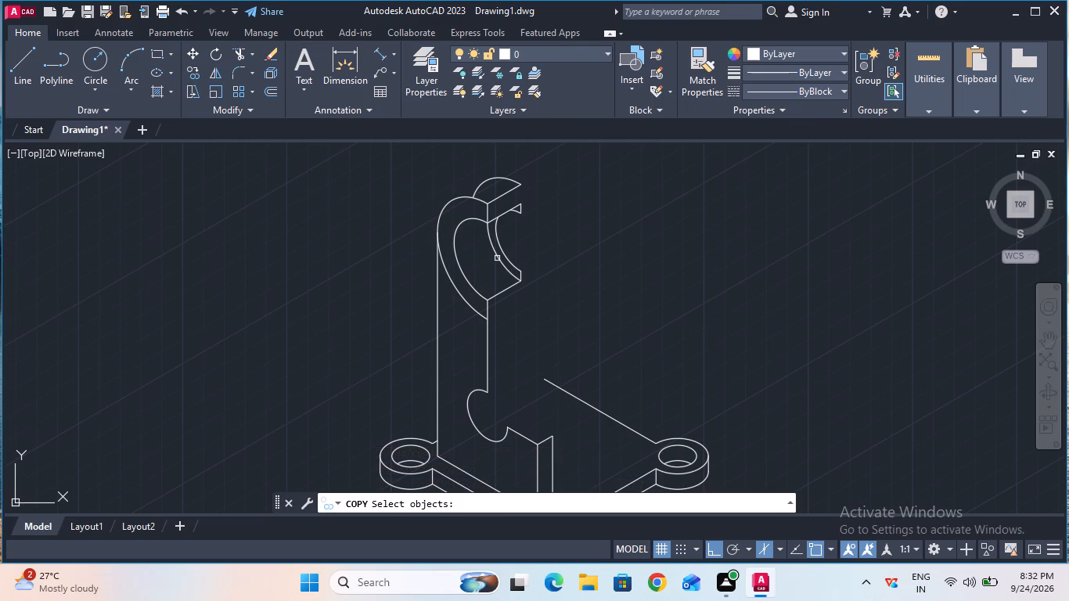
click(506, 257)
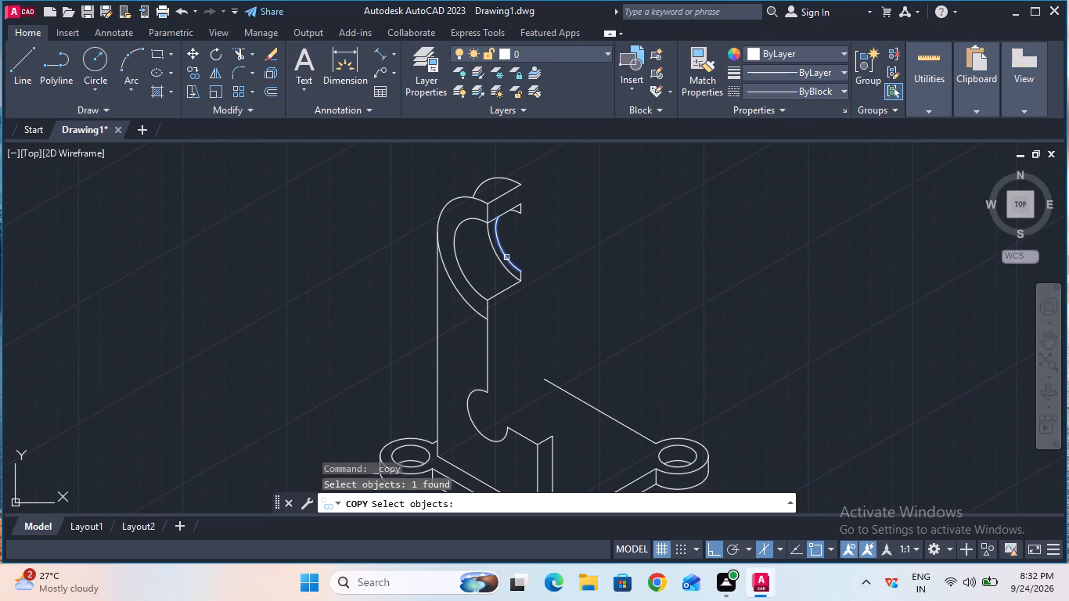
key(Return)
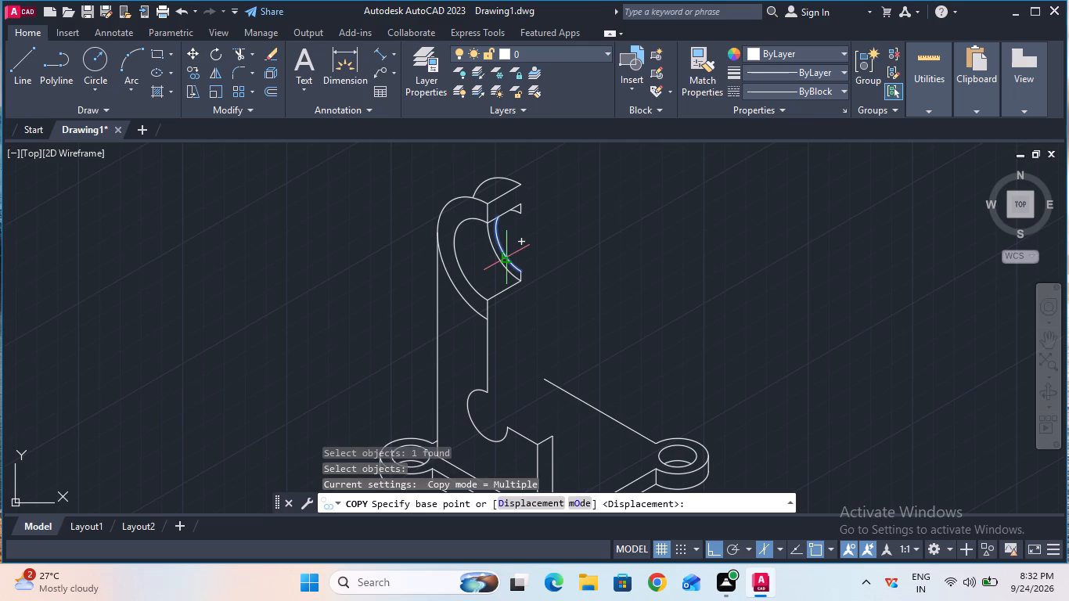
click(524, 243)
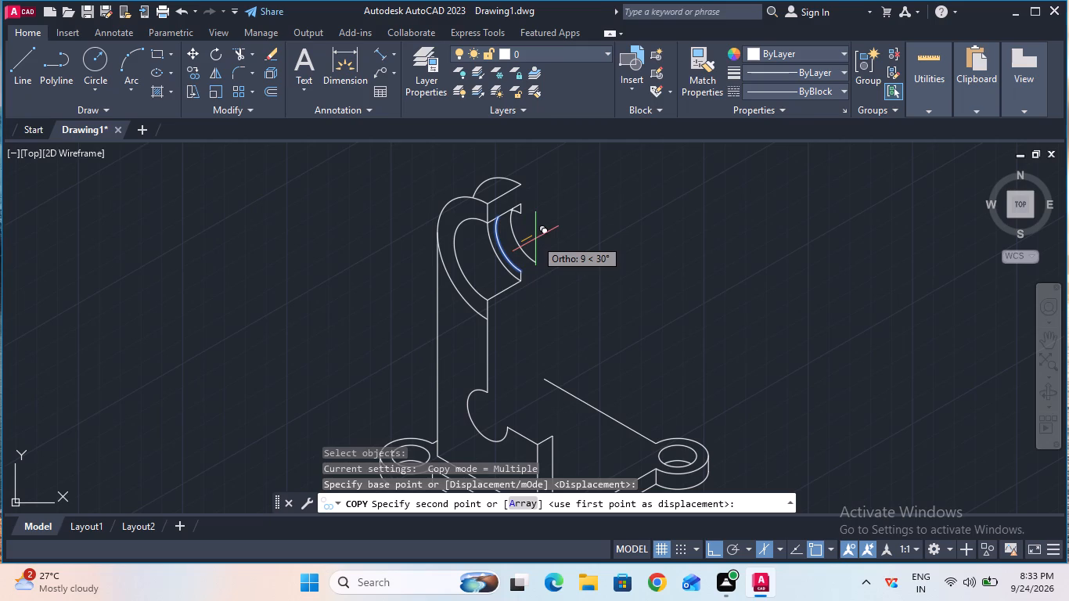
key(2)
key(0)
key(Return)
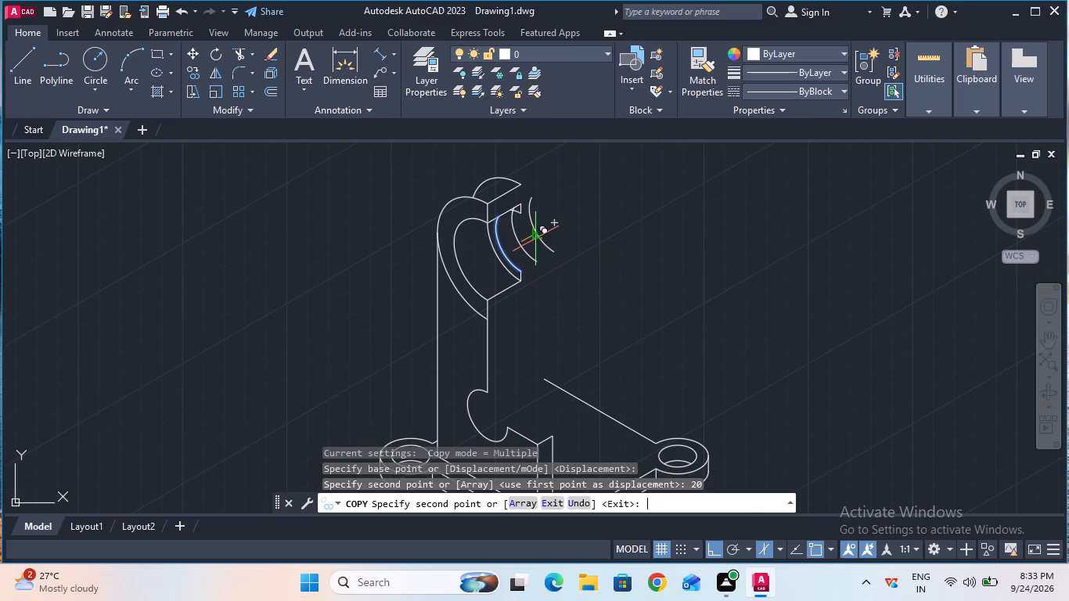
key(Escape)
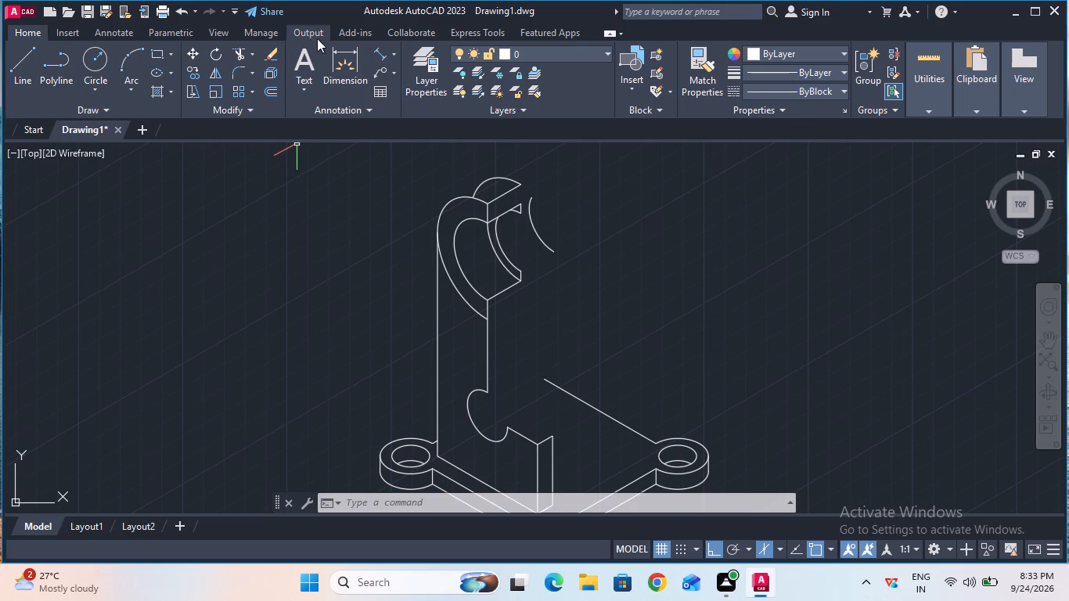
Draw a line joining the lower end of the 15 mm radius arc to the lower end of its copy.
click(31, 77)
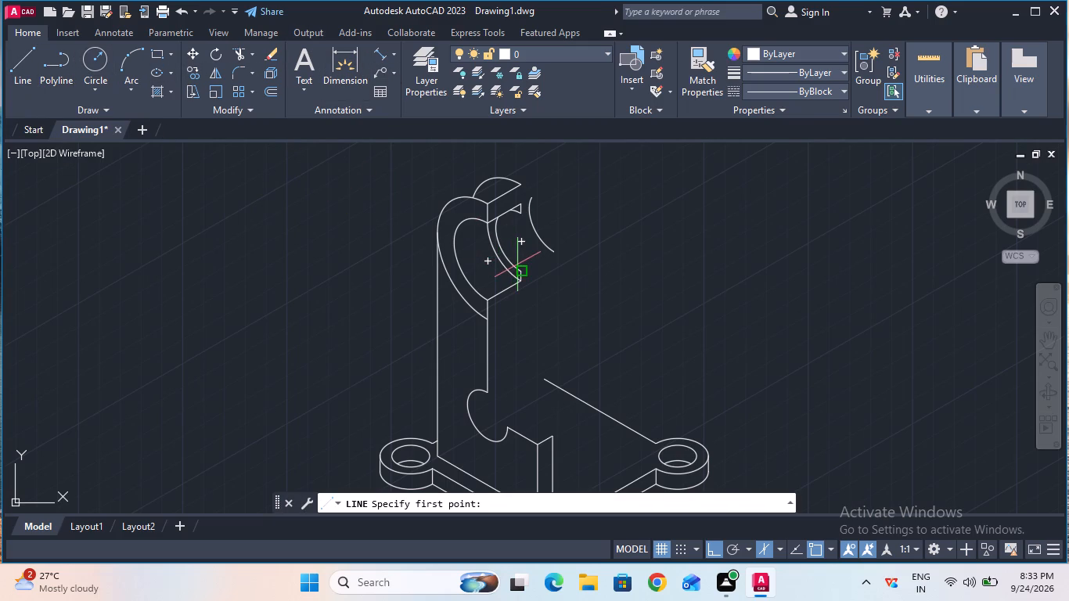
click(520, 269)
click(552, 253)
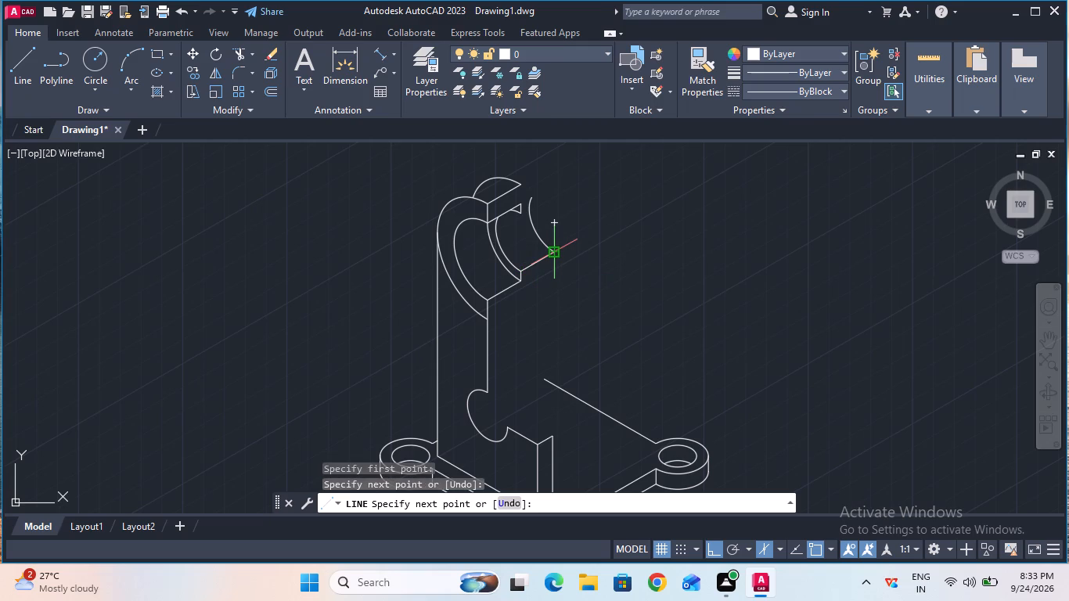
key(Escape)
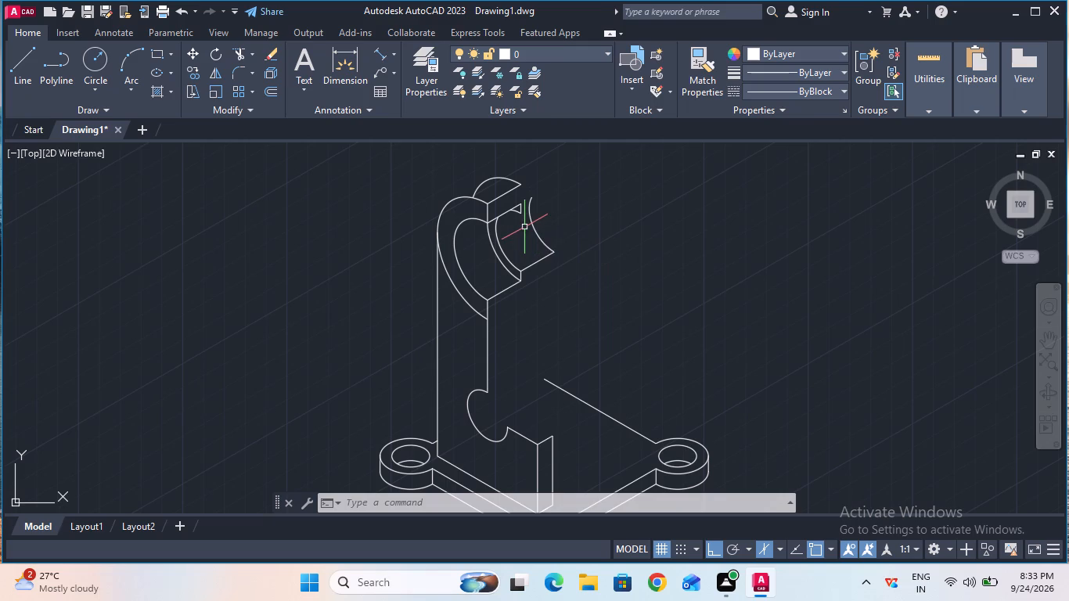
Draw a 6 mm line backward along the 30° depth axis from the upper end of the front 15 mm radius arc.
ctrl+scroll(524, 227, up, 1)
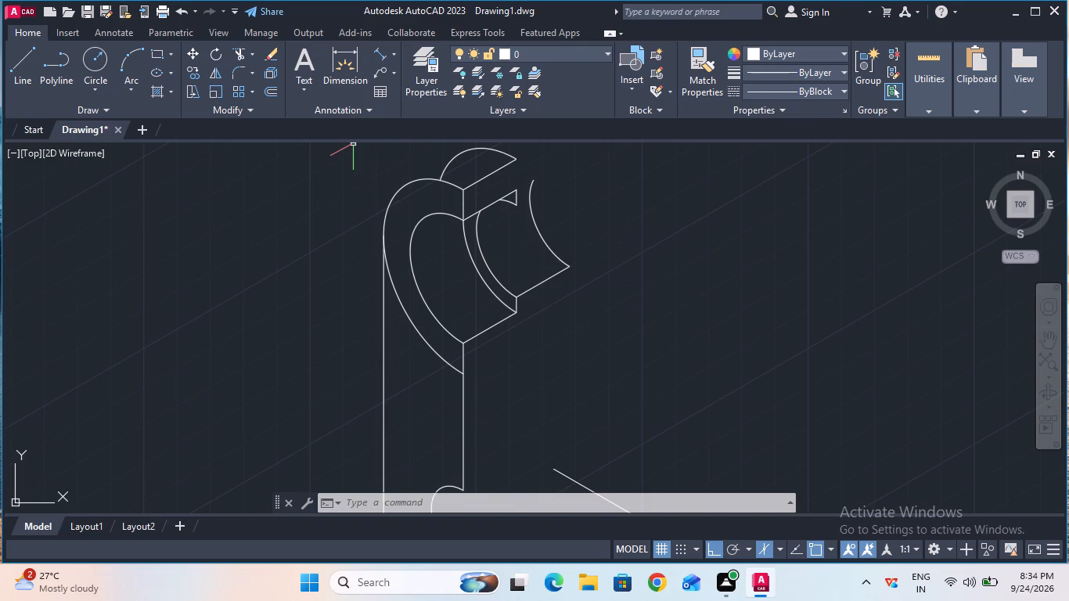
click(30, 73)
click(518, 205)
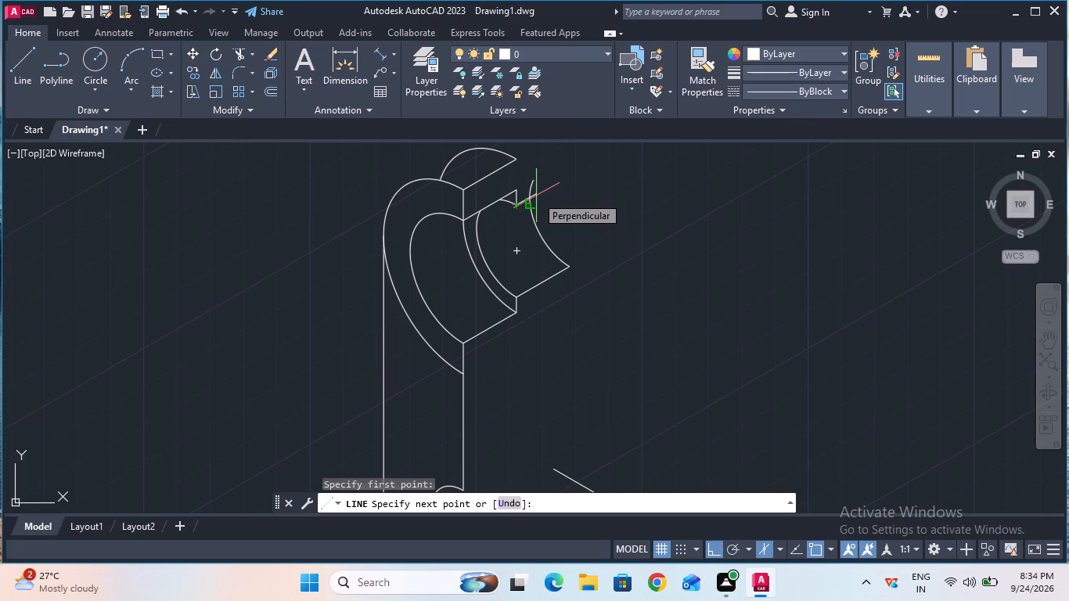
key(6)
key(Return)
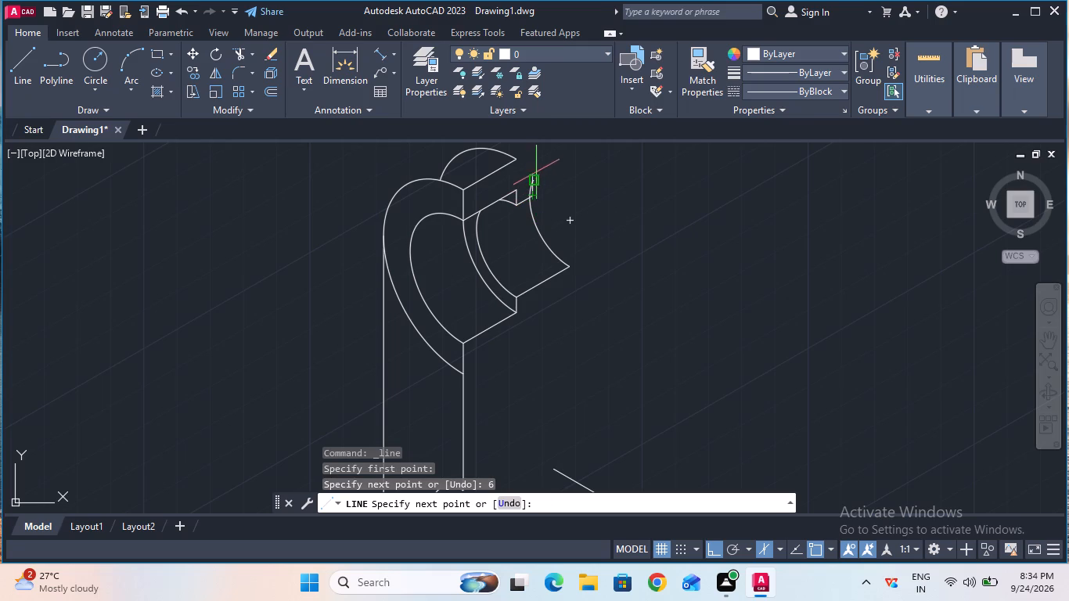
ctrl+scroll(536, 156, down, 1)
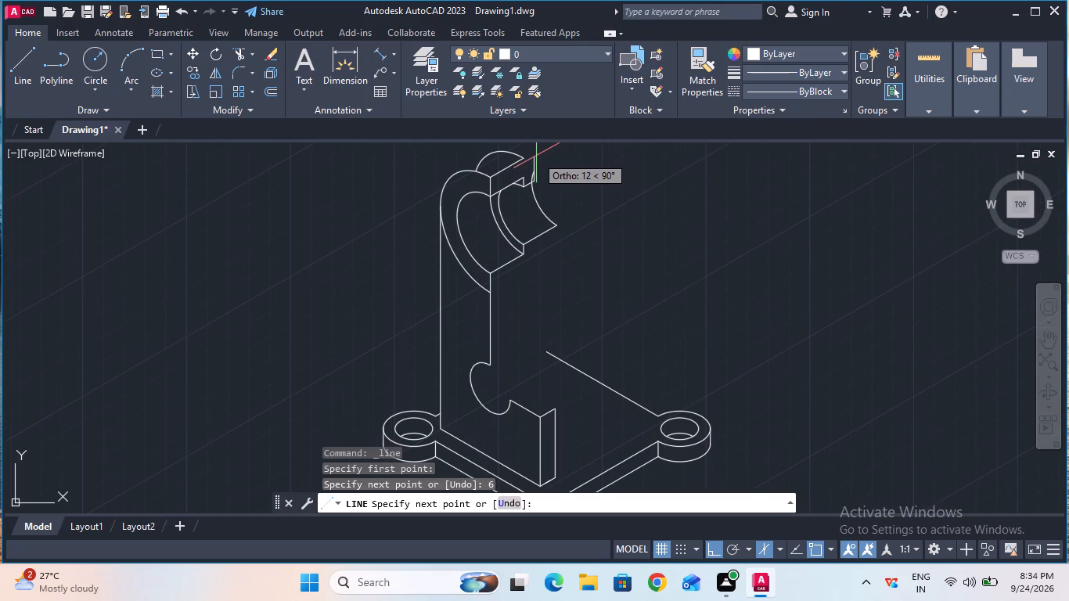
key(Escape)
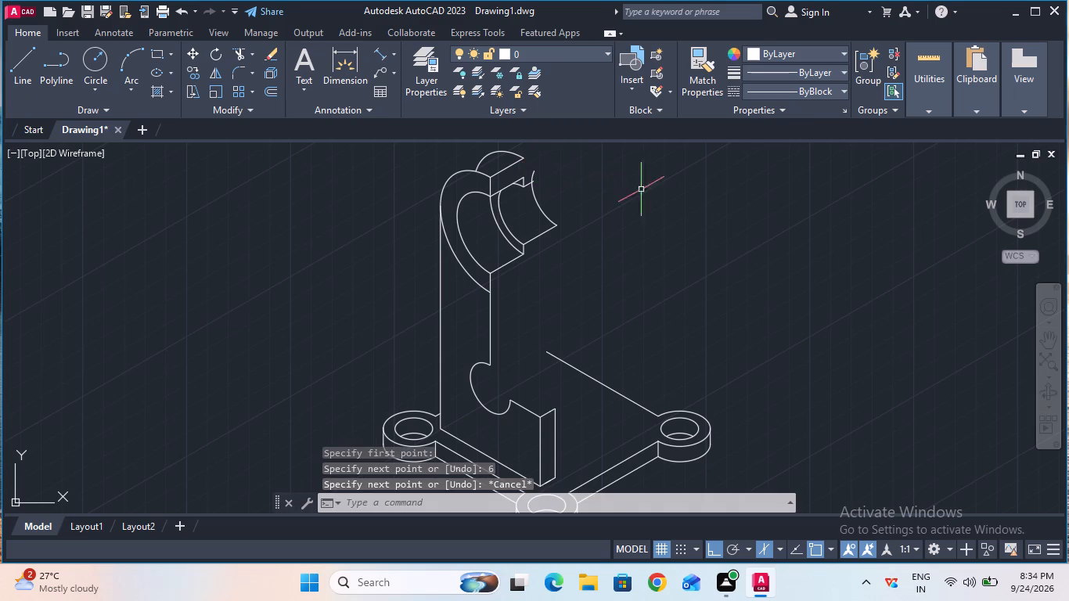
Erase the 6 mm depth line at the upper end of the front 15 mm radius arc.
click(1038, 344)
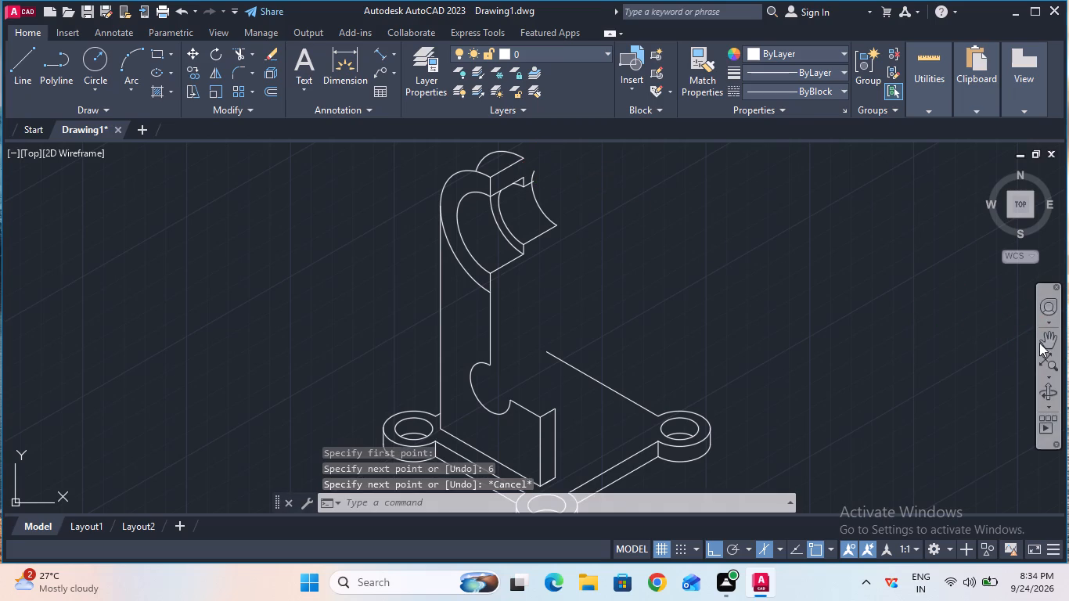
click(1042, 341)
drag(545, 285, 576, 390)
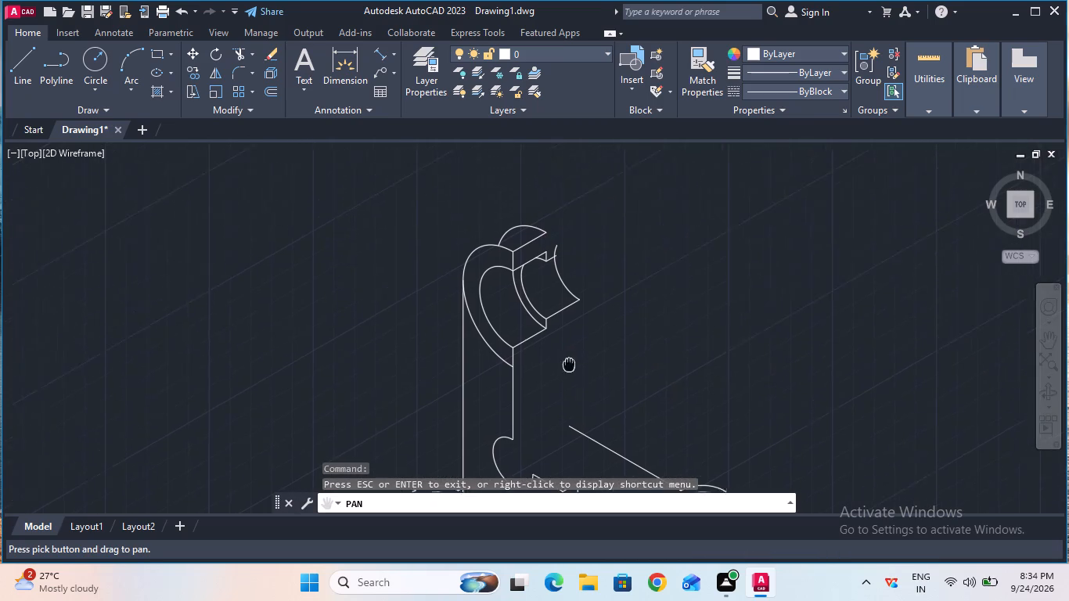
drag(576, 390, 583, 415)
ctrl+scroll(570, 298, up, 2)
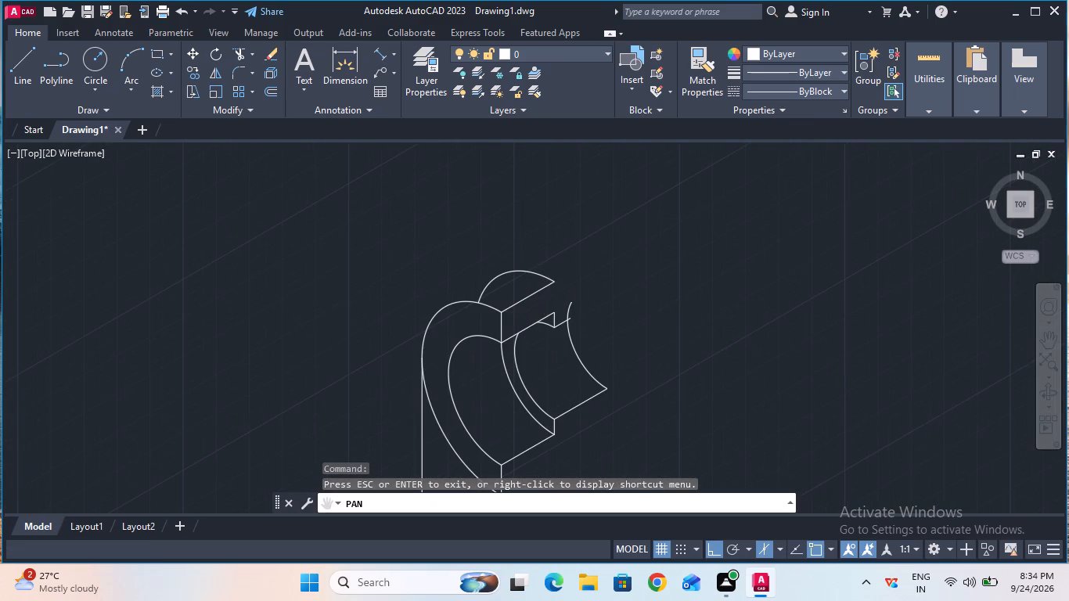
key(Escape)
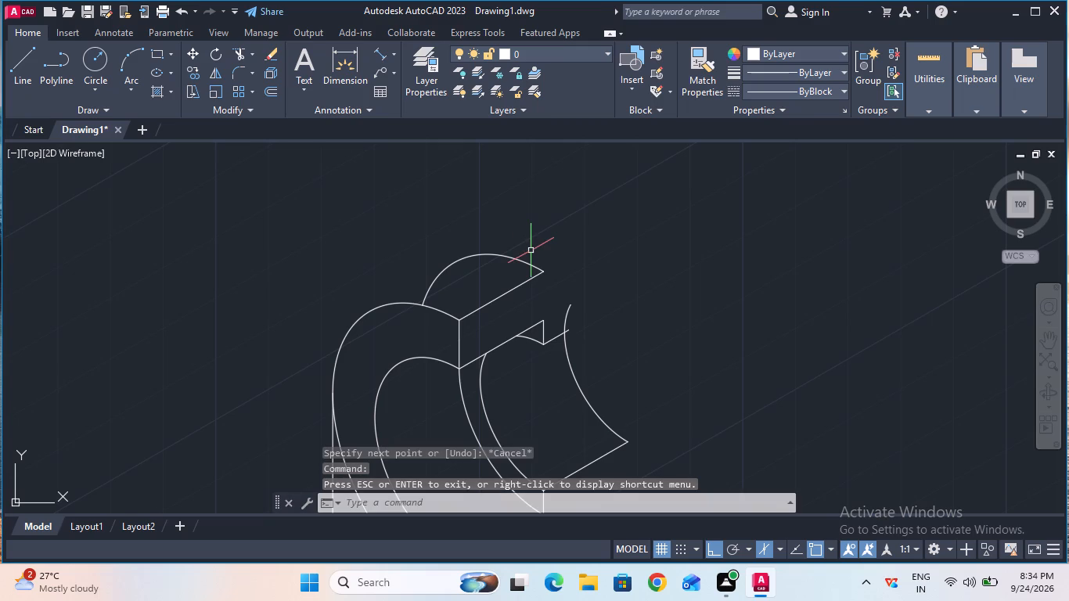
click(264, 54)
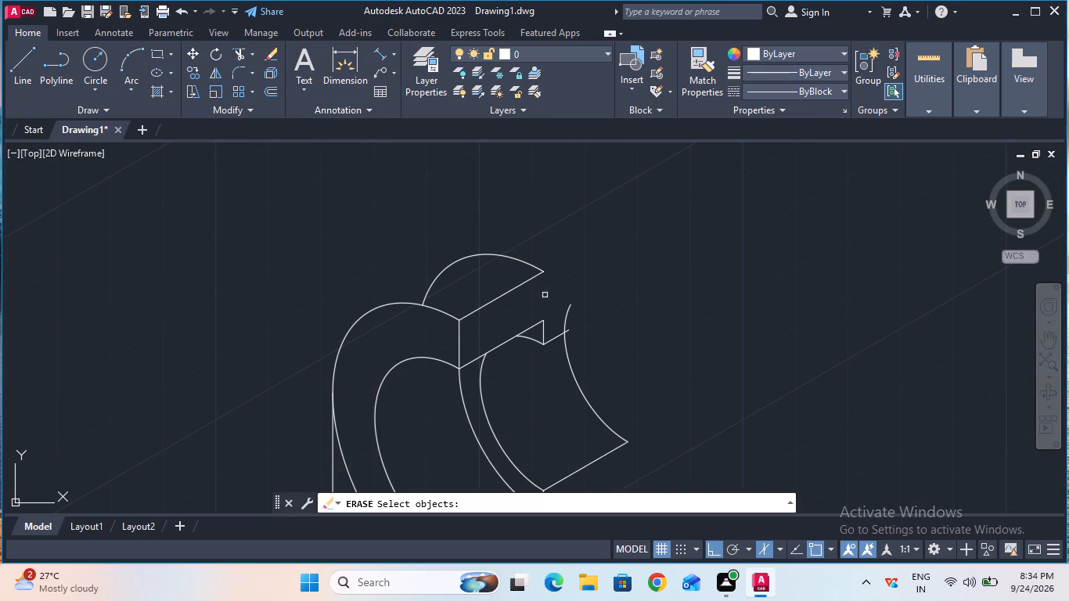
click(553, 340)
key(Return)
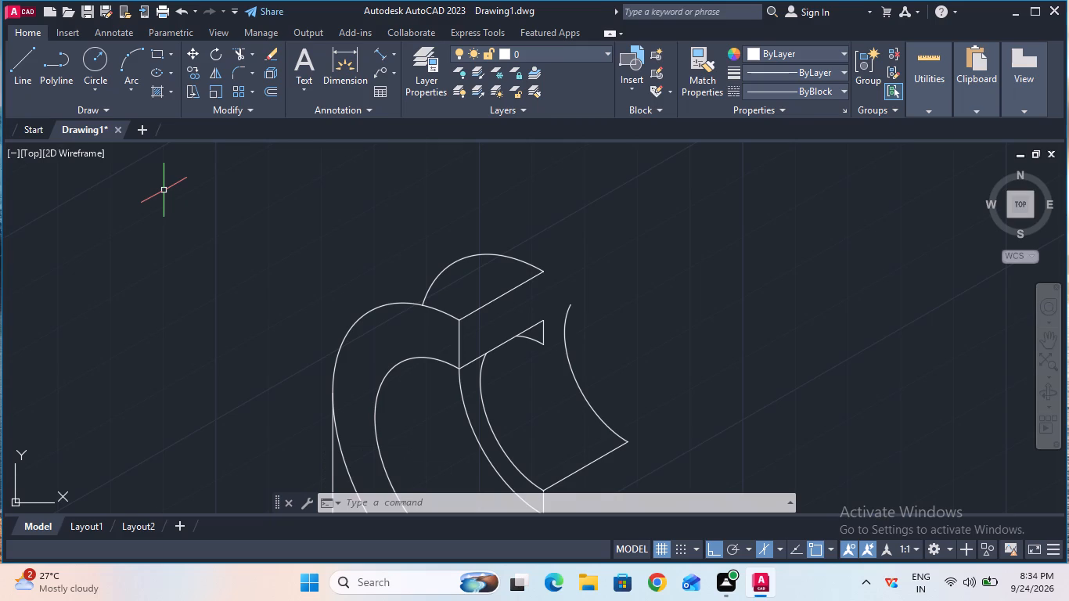
From the front 15 mm radius arc's upper end, draw an 8 mm line backward along the 30° axis, continuing 15 mm vertically upward.
click(26, 86)
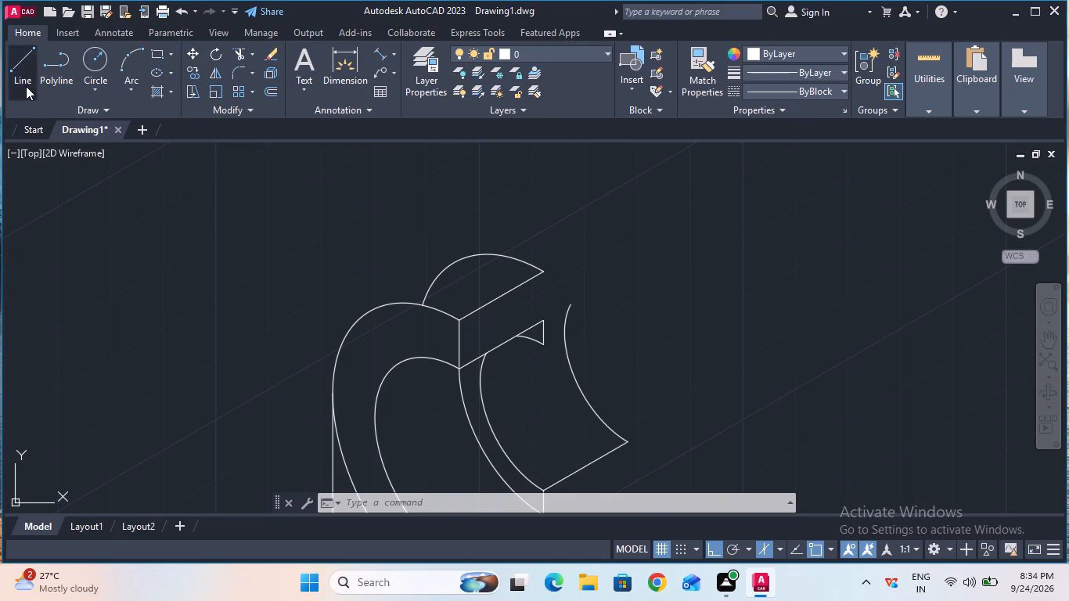
click(545, 344)
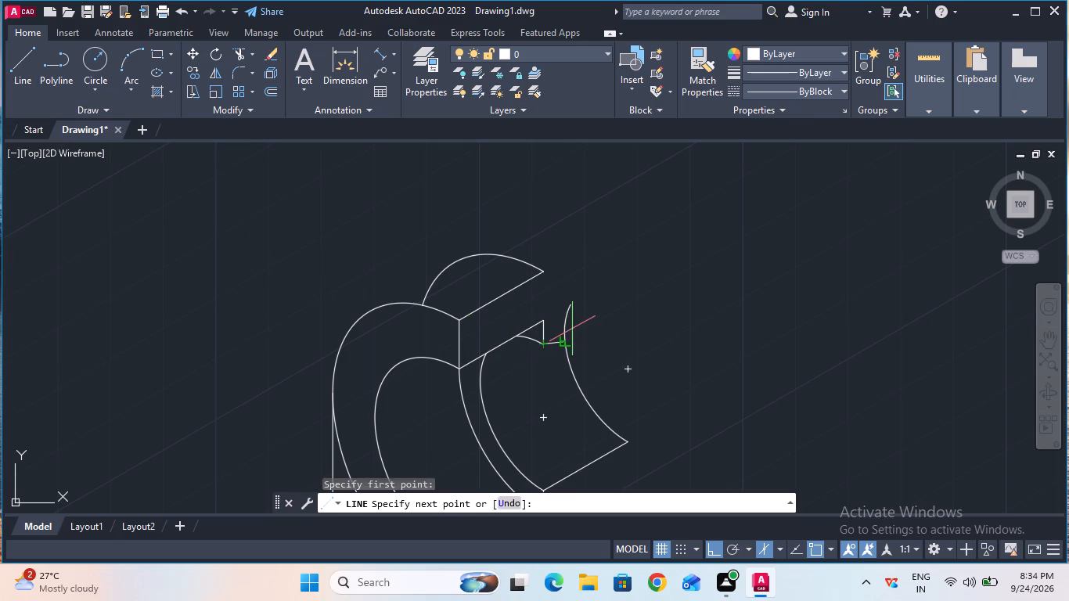
key(8)
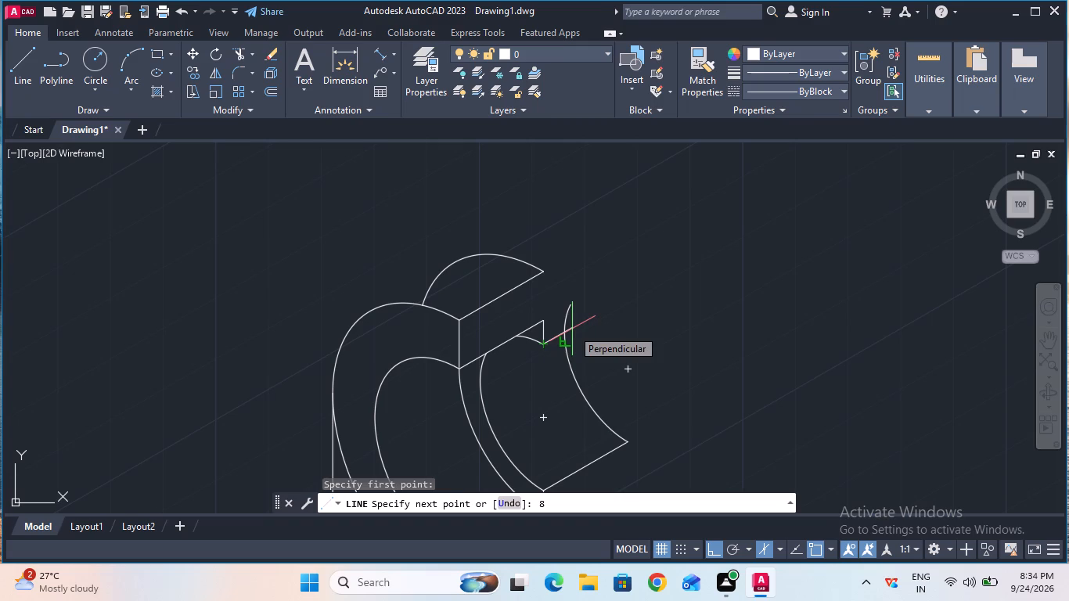
key(Return)
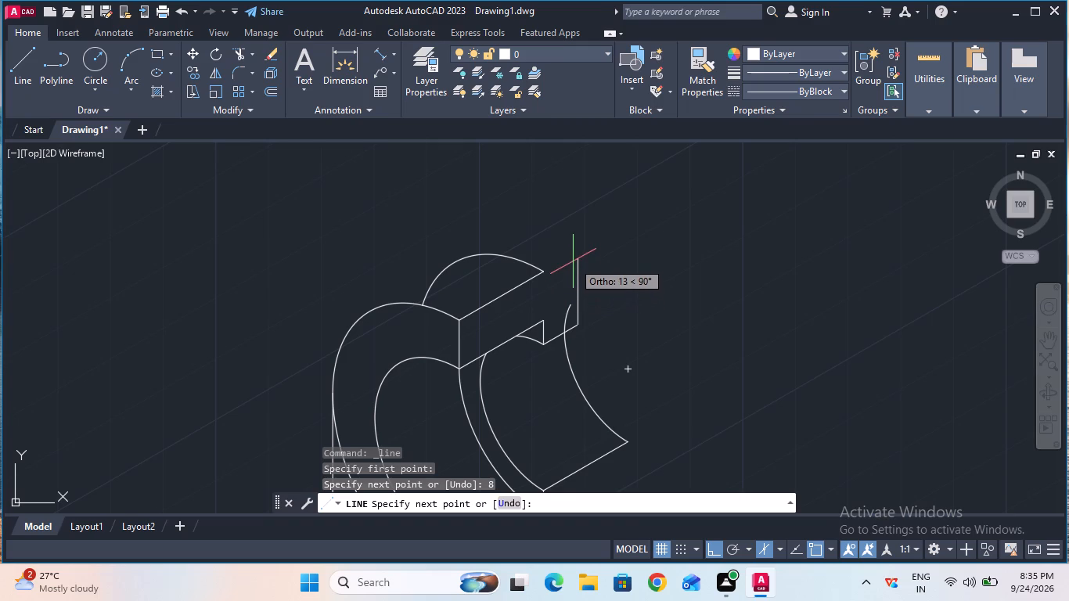
text(15)
key(Return)
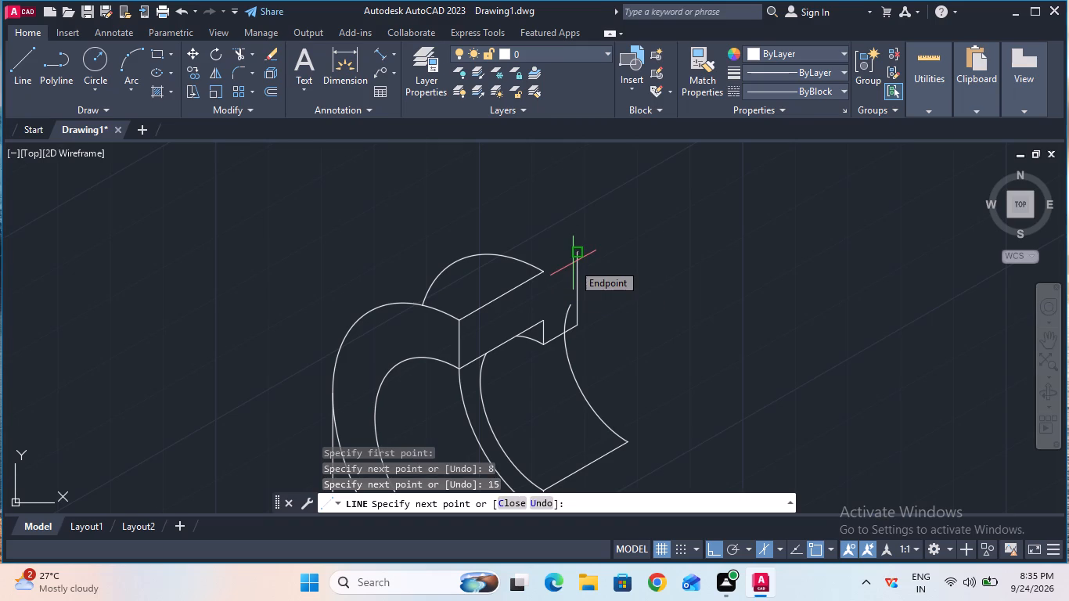
key(Escape)
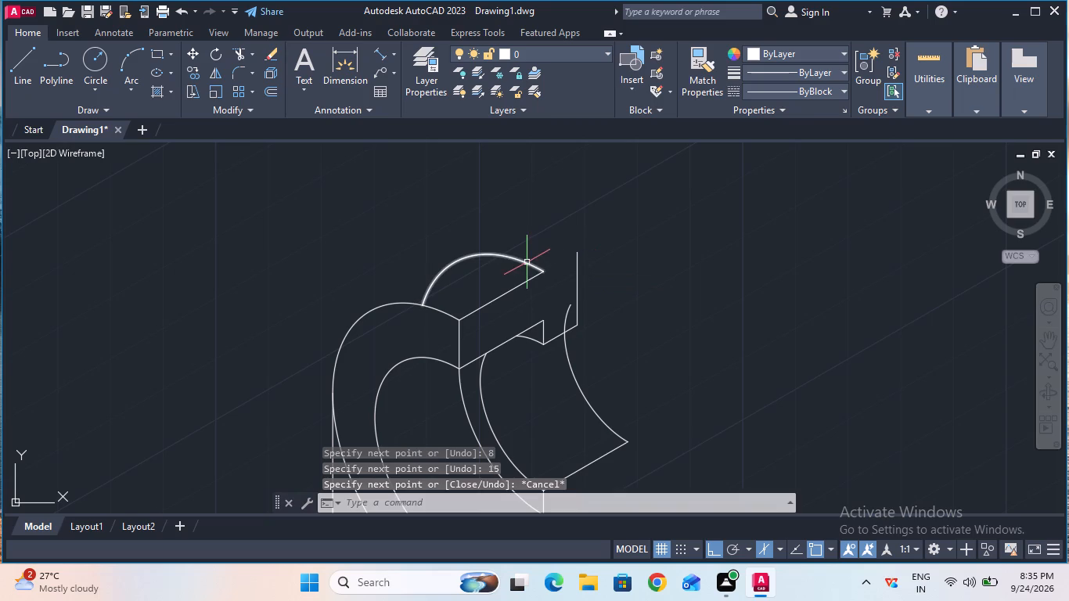
Extend the upper 30° connecting line to the top of the 15 mm vertical line.
click(254, 55)
click(258, 99)
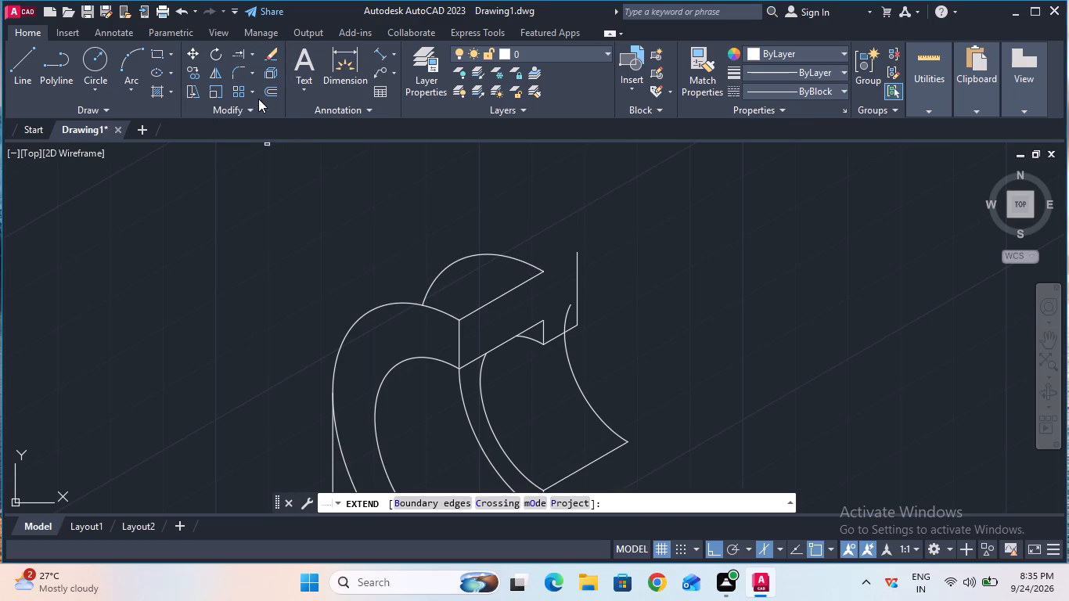
click(534, 279)
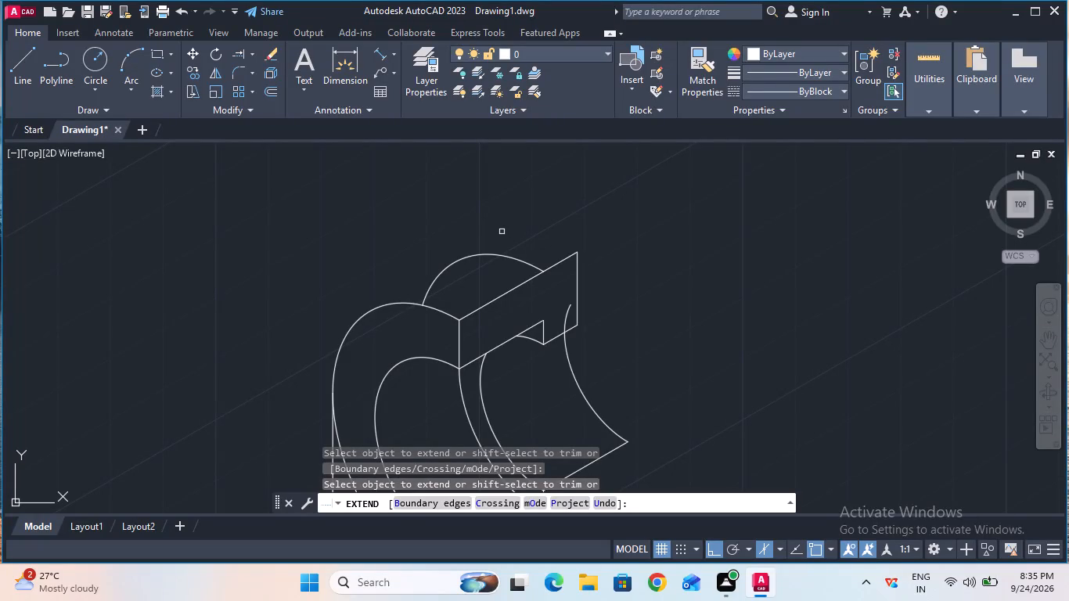
key(Escape)
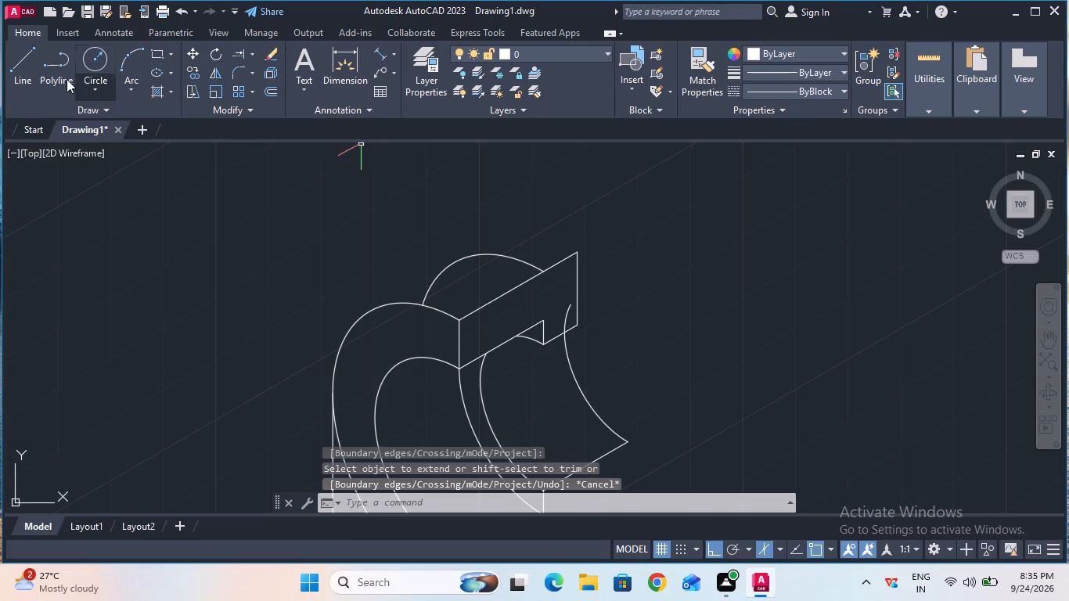
Draw a 6 mm vertical line upward from the upper end of the copied outer arc.
click(28, 75)
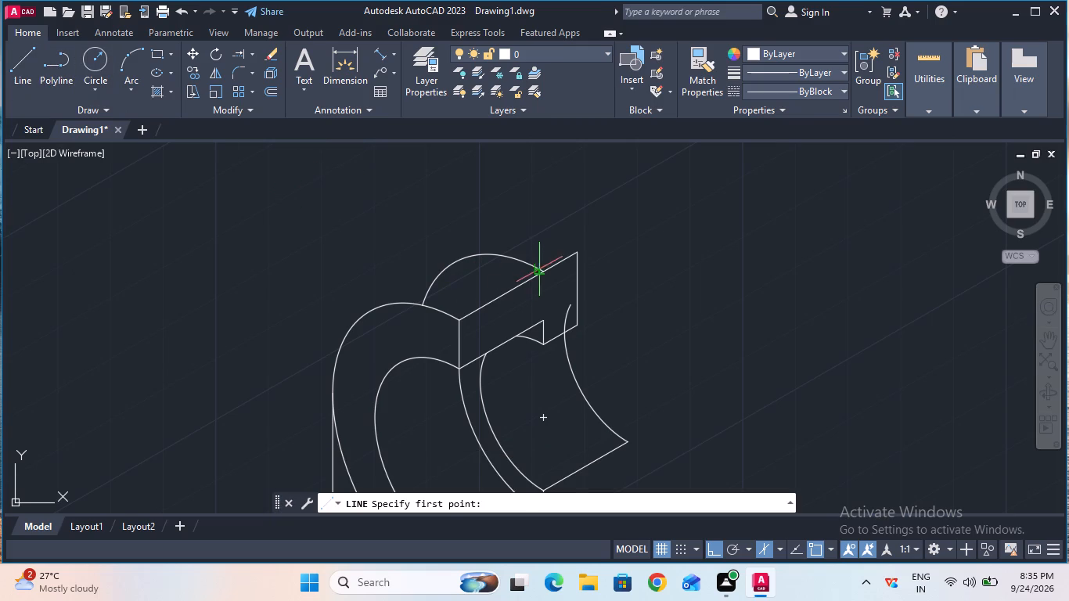
click(546, 272)
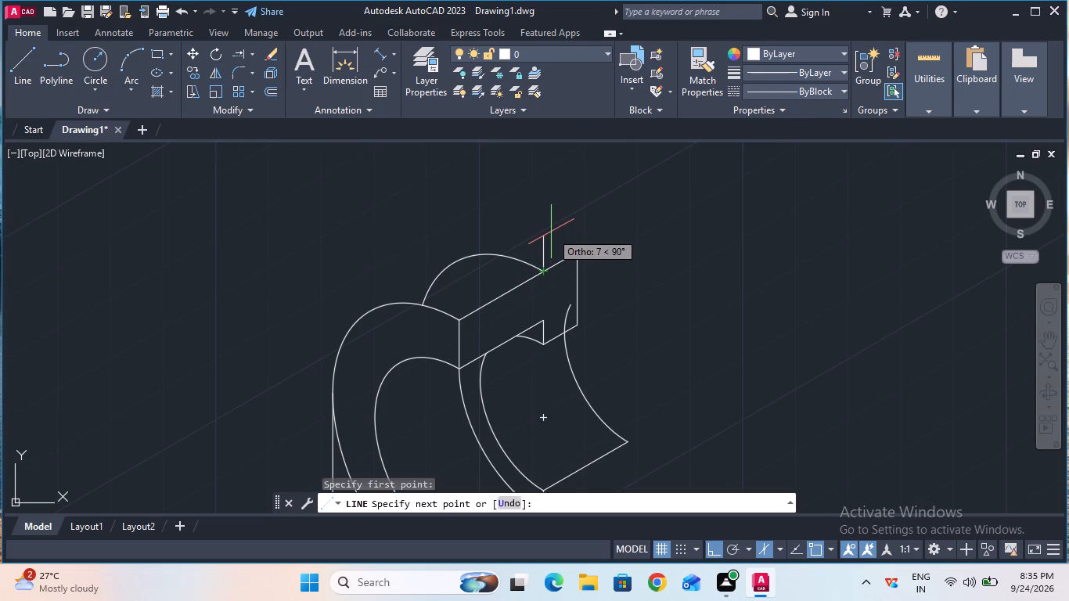
key(6)
key(Return)
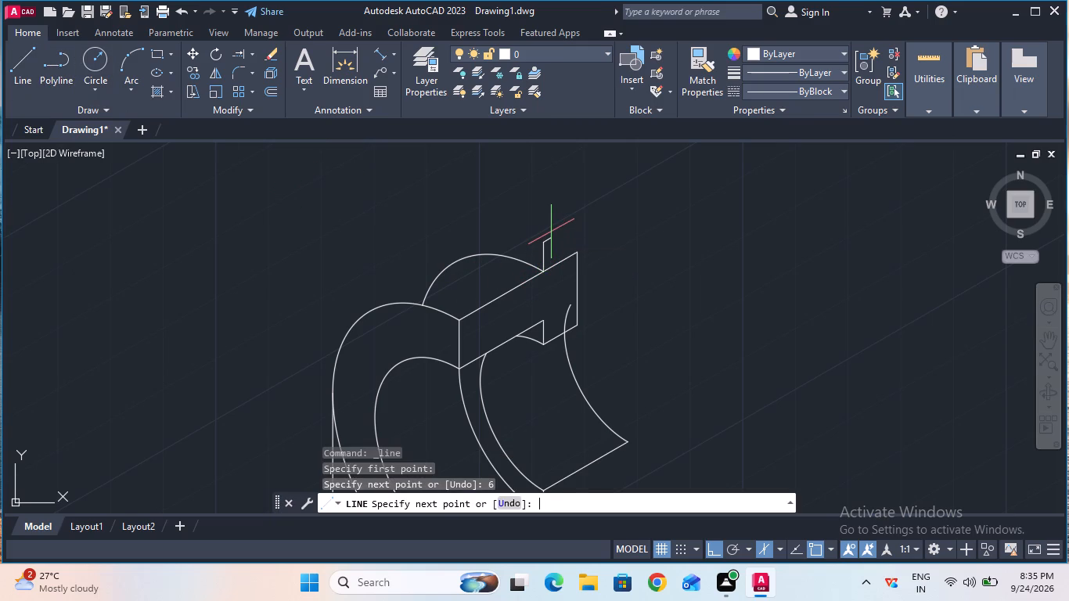
key(Escape)
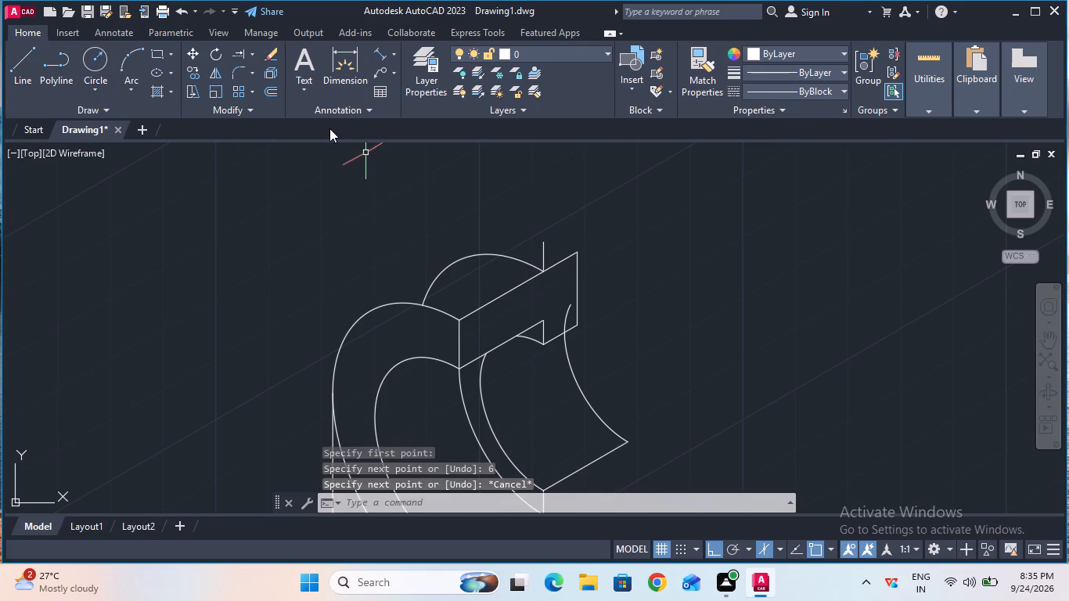
Trim the part of the rear 15 mm radius arc that lies above the 8 mm depth line.
click(253, 54)
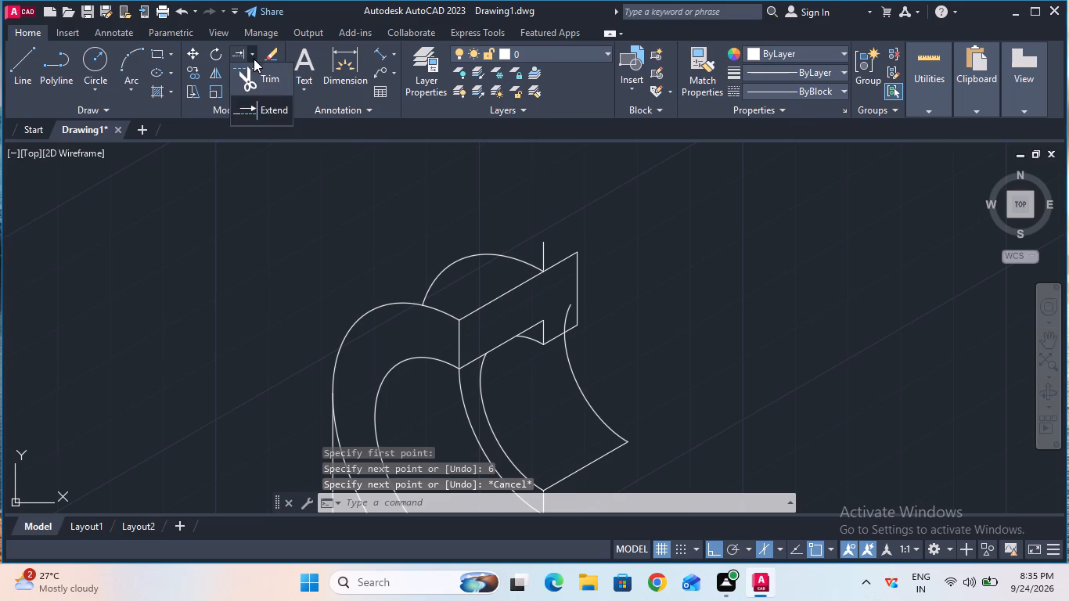
double_click(258, 75)
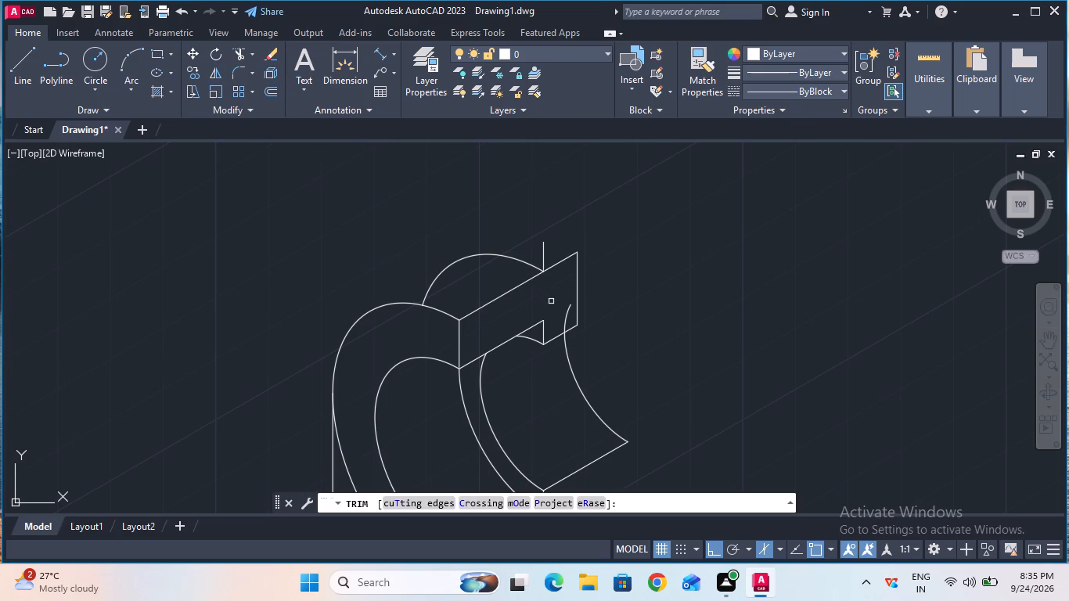
click(567, 315)
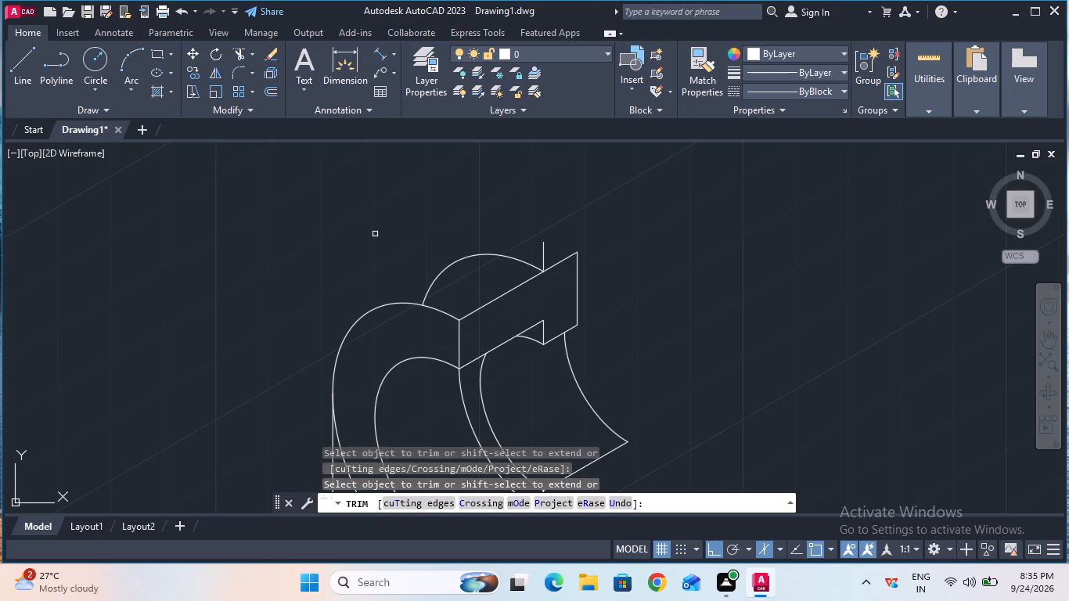
key(Escape)
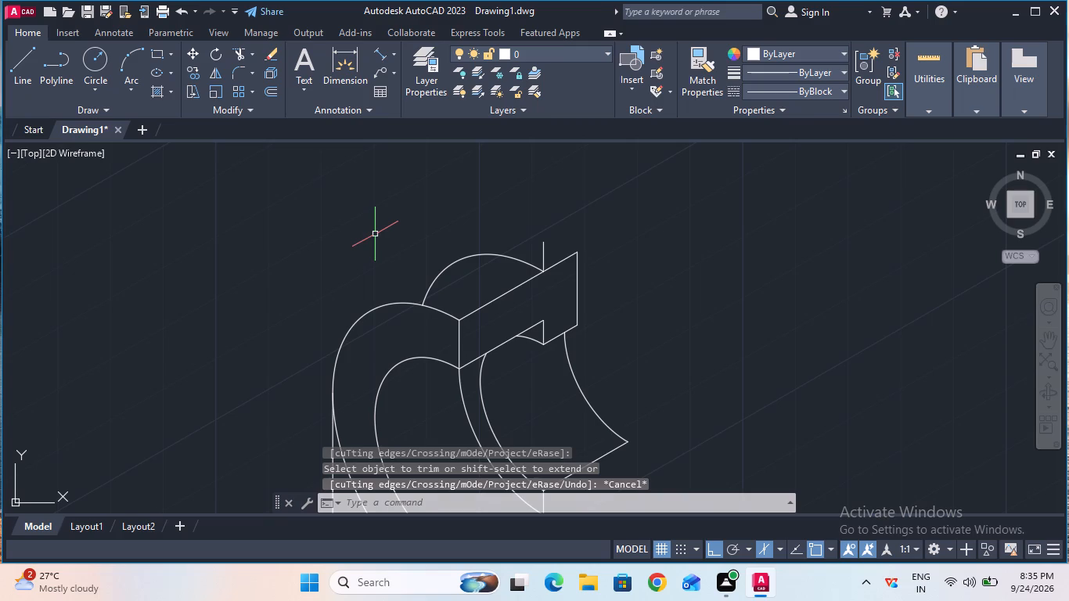
Draw a 6 mm vertical line up from the extended line's back end and join its top to the other 6 mm line's top.
click(15, 69)
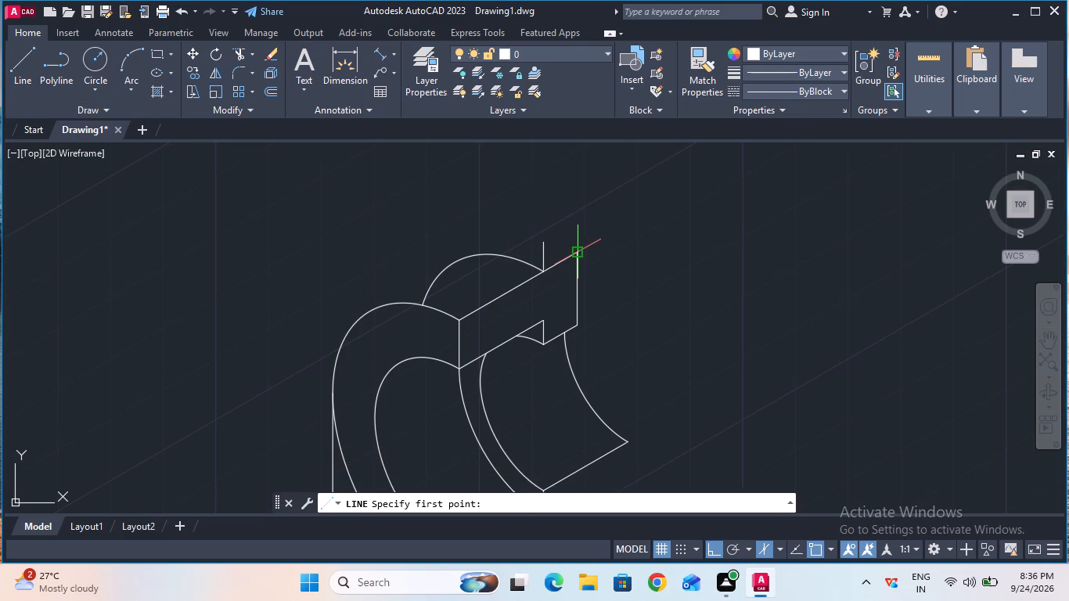
click(578, 250)
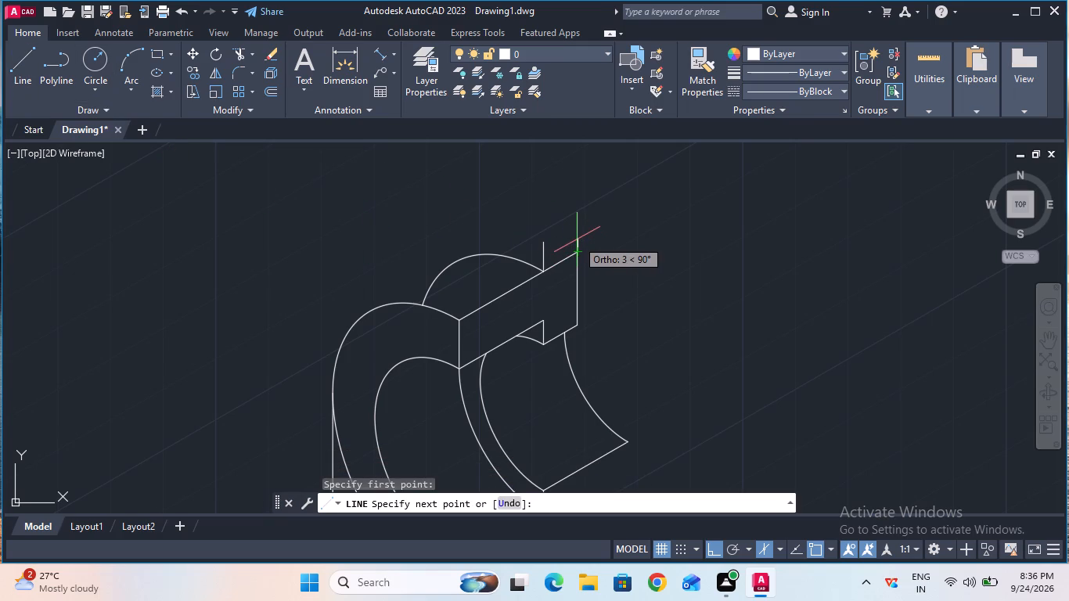
key(6)
key(Return)
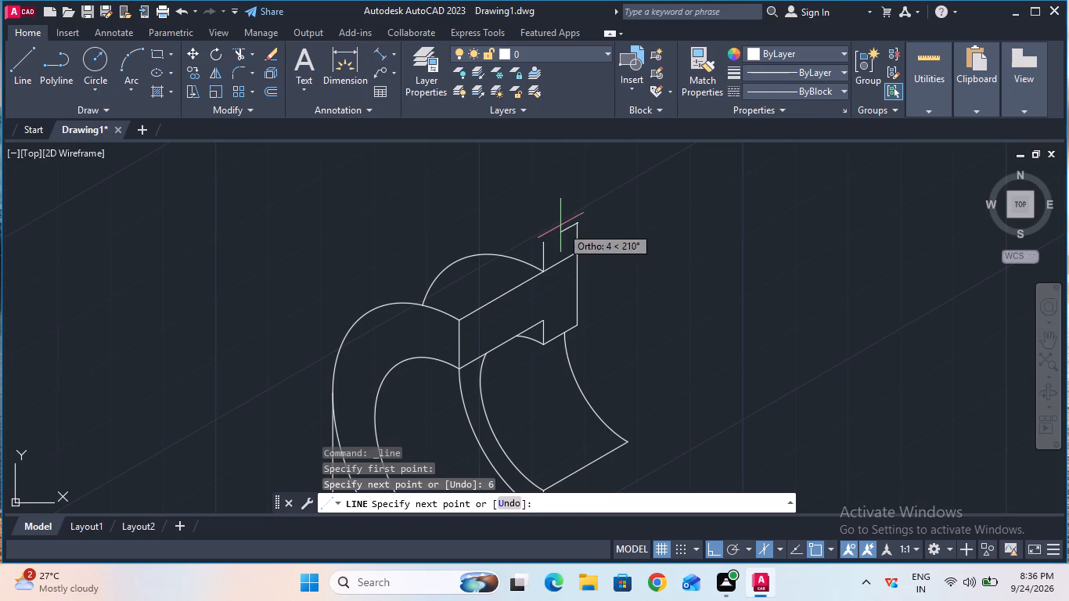
click(544, 242)
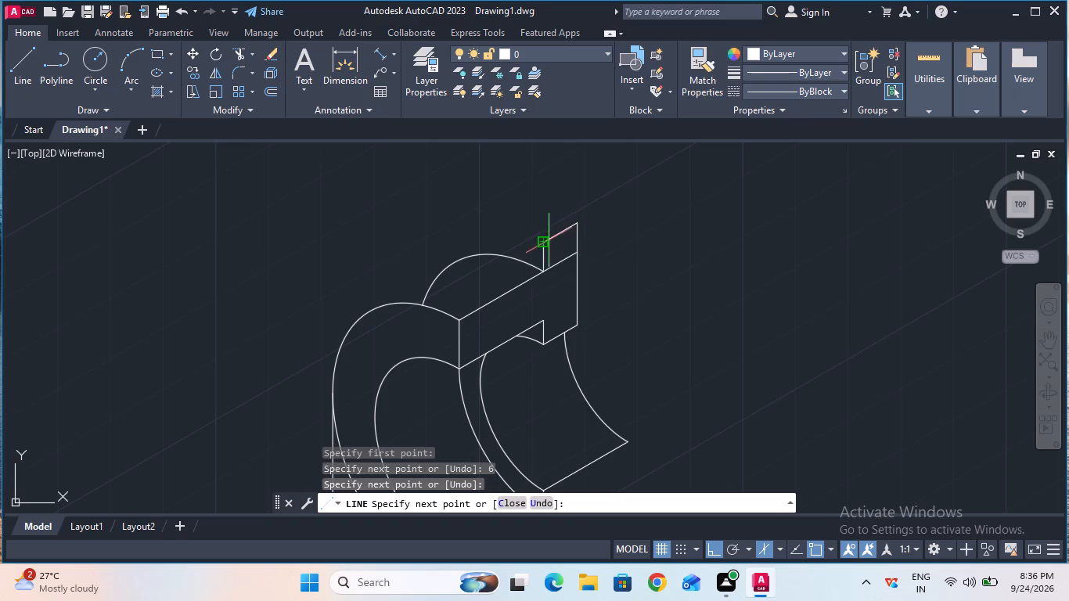
key(Escape)
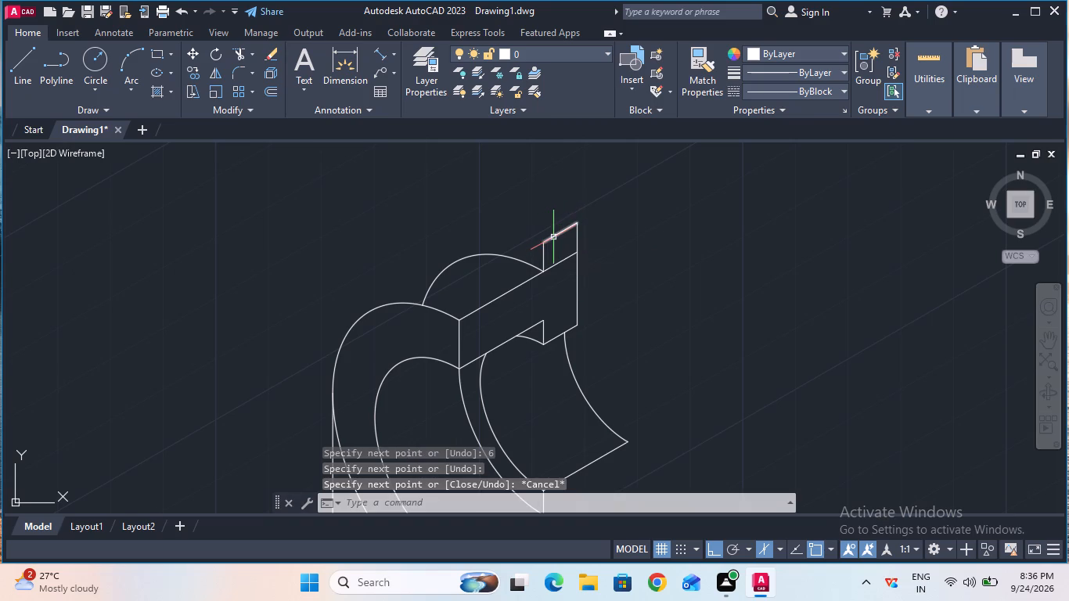
ctrl+scroll(520, 204, down, 1)
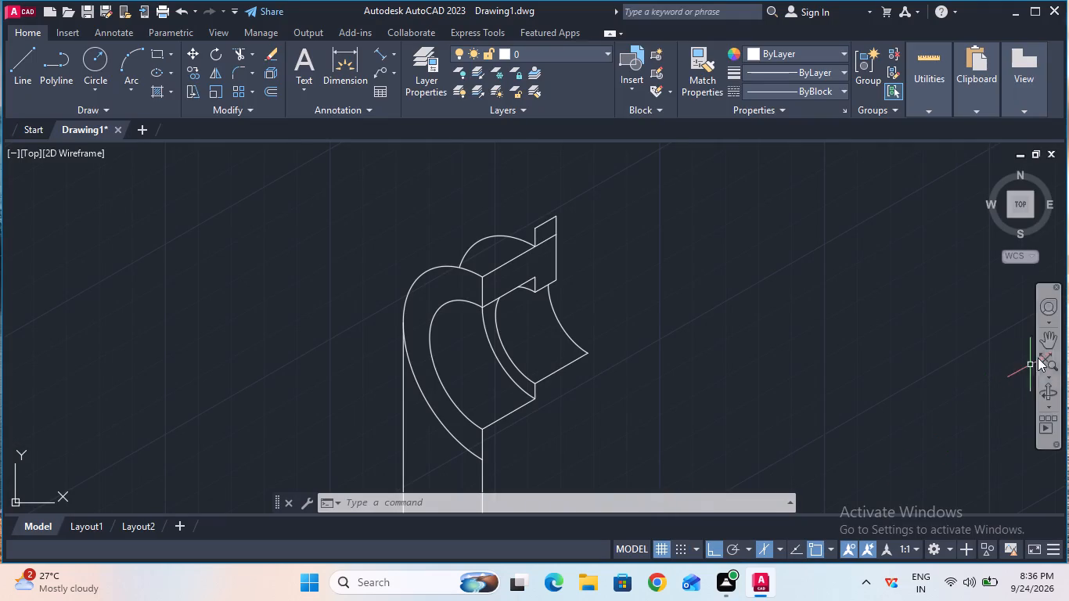
Trim the part of the upper 30° line that lies between the two 6 mm vertical lines.
click(1048, 349)
drag(646, 353, 673, 427)
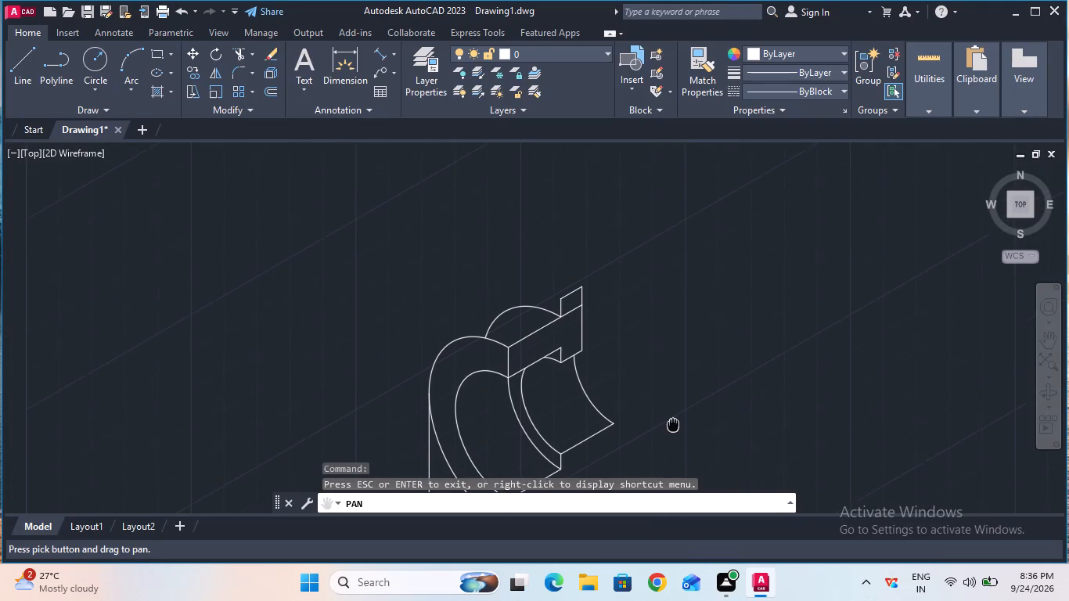
drag(673, 427, 674, 430)
ctrl+scroll(605, 356, up, 1)
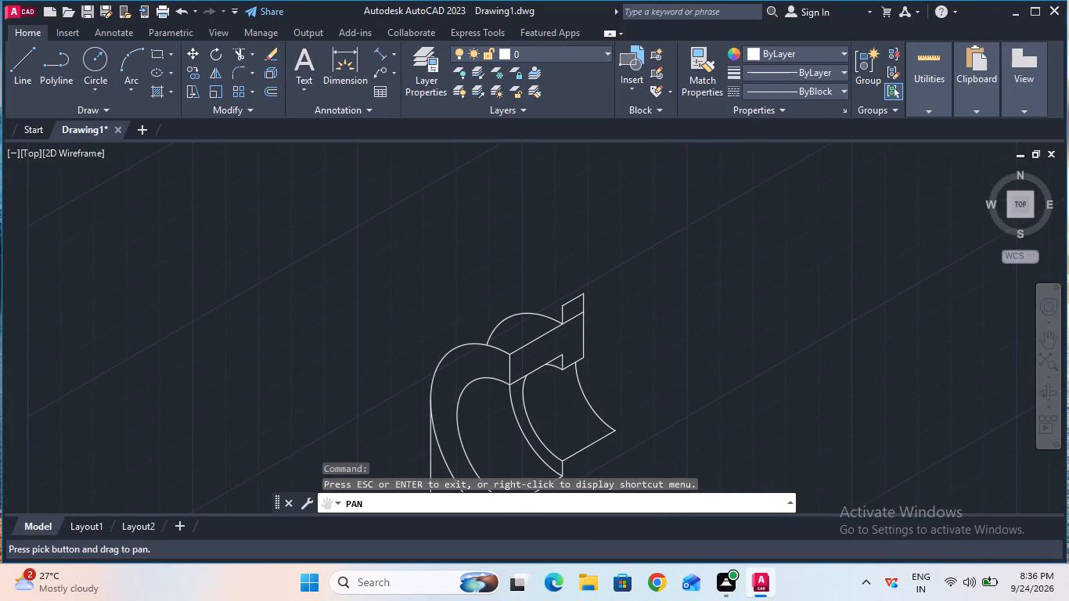
ctrl+scroll(605, 356, down, 1)
key(Escape)
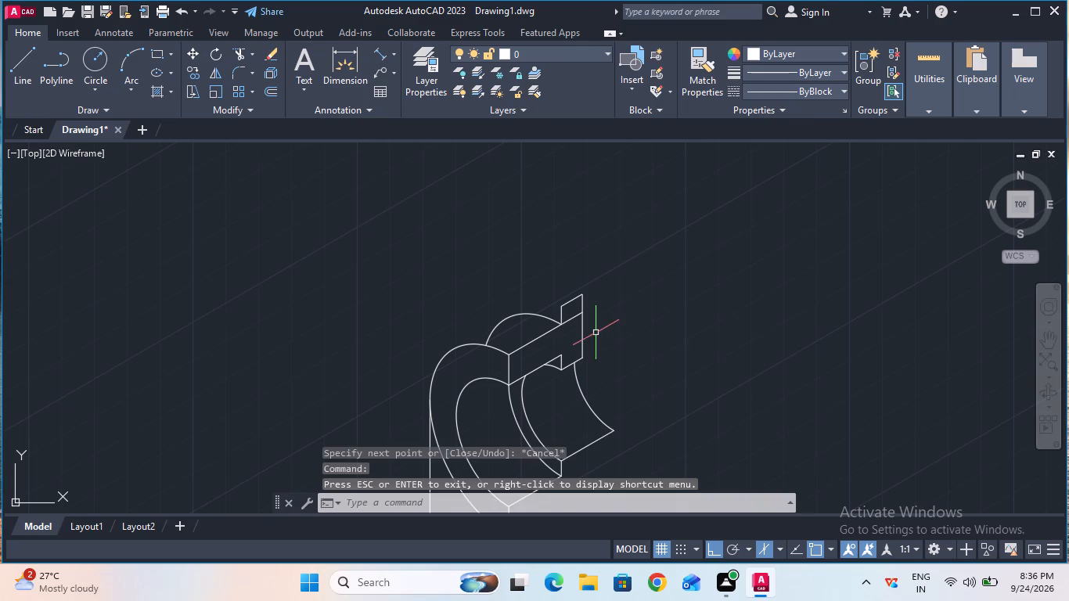
click(233, 45)
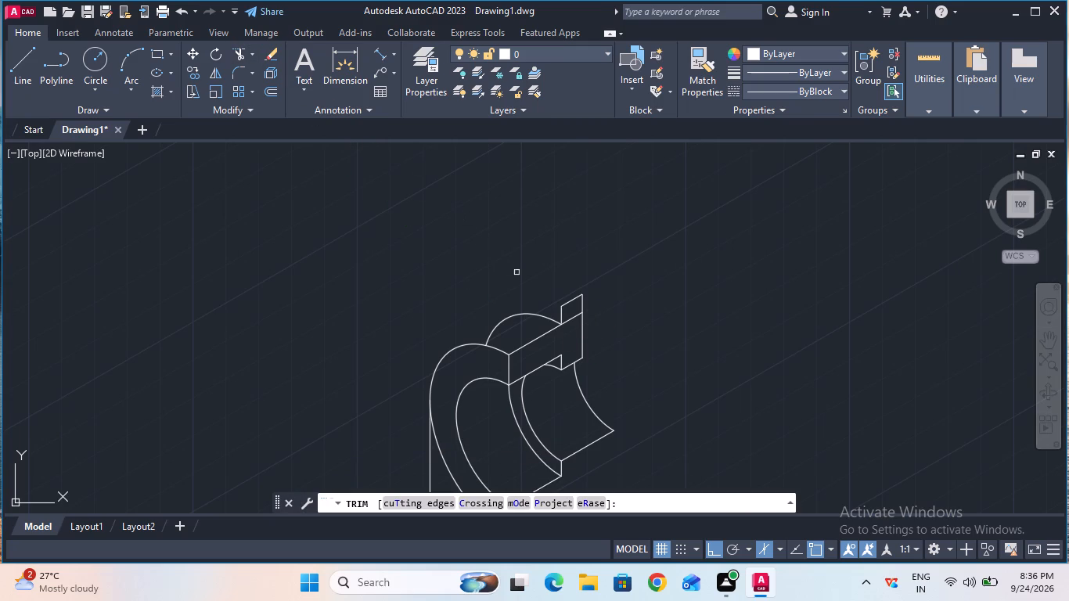
click(569, 317)
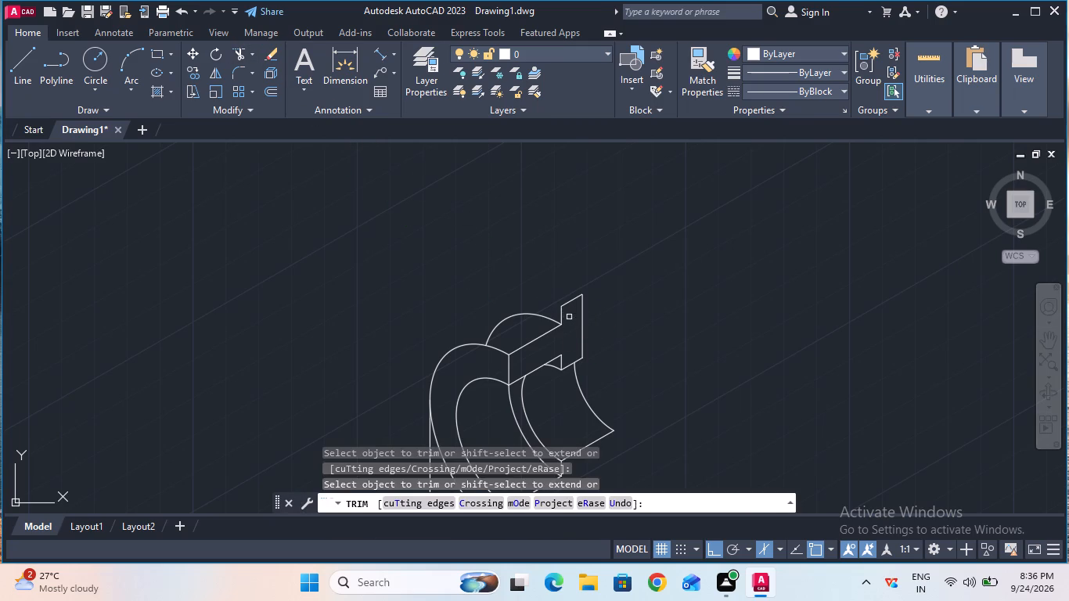
key(Escape)
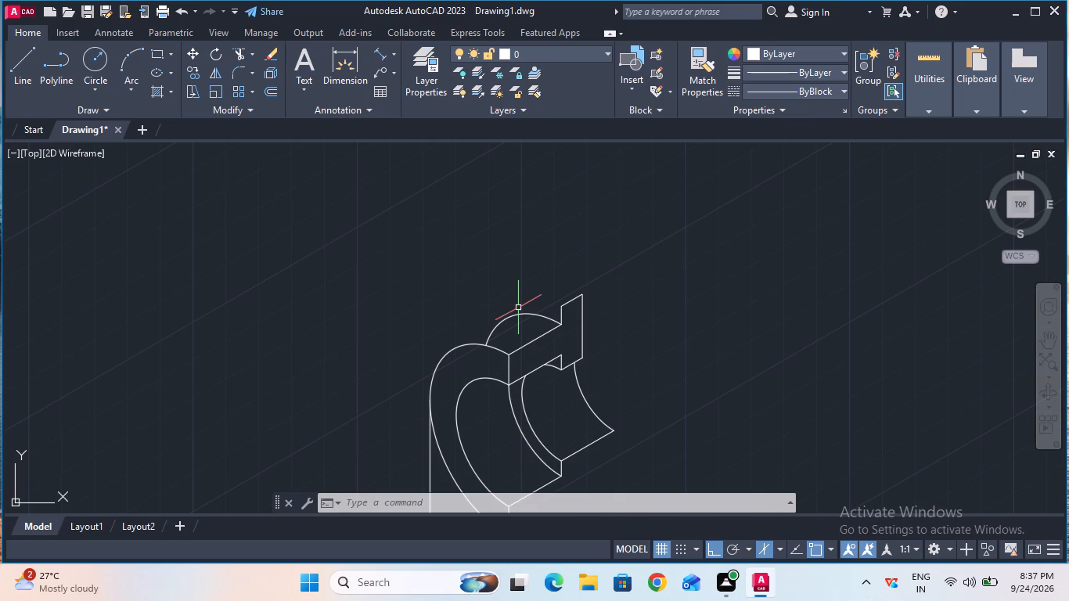
Measure the length of the top edge joining the two 6 mm vertical lines, without placing a dimension.
double_click(382, 58)
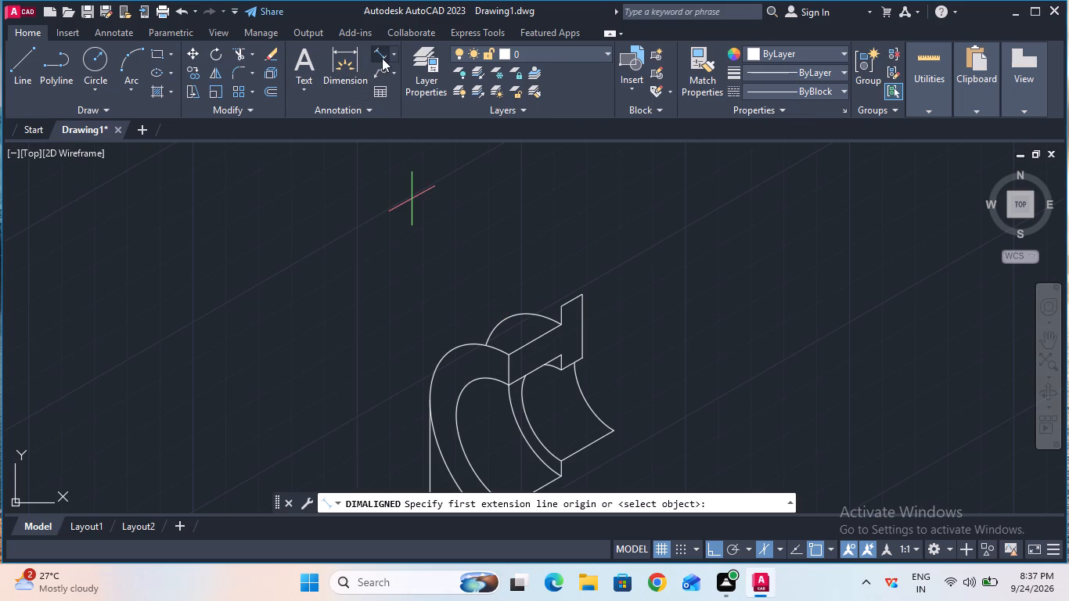
click(560, 302)
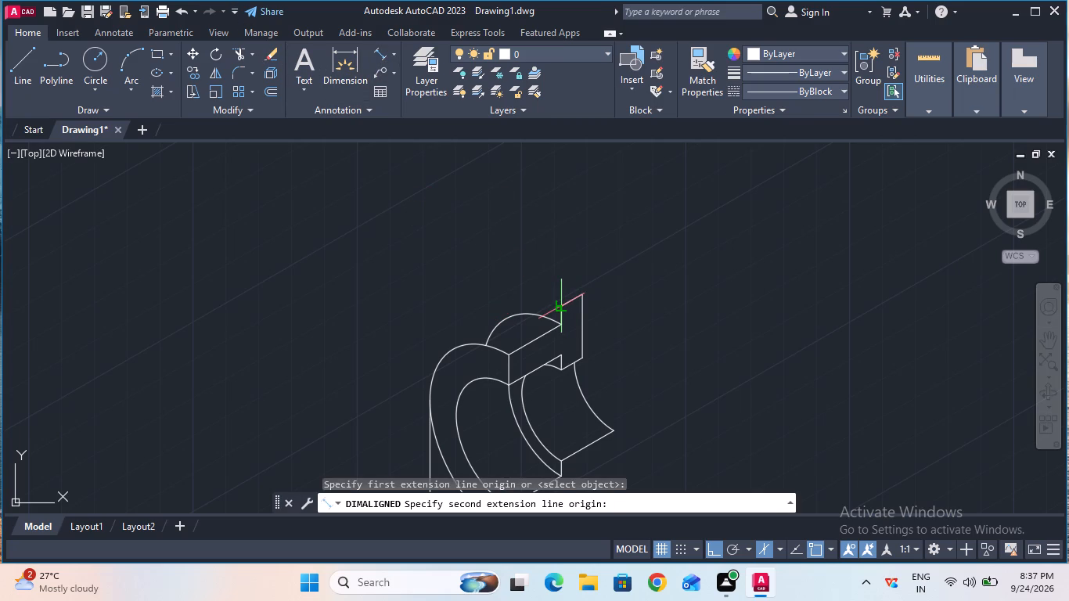
click(582, 293)
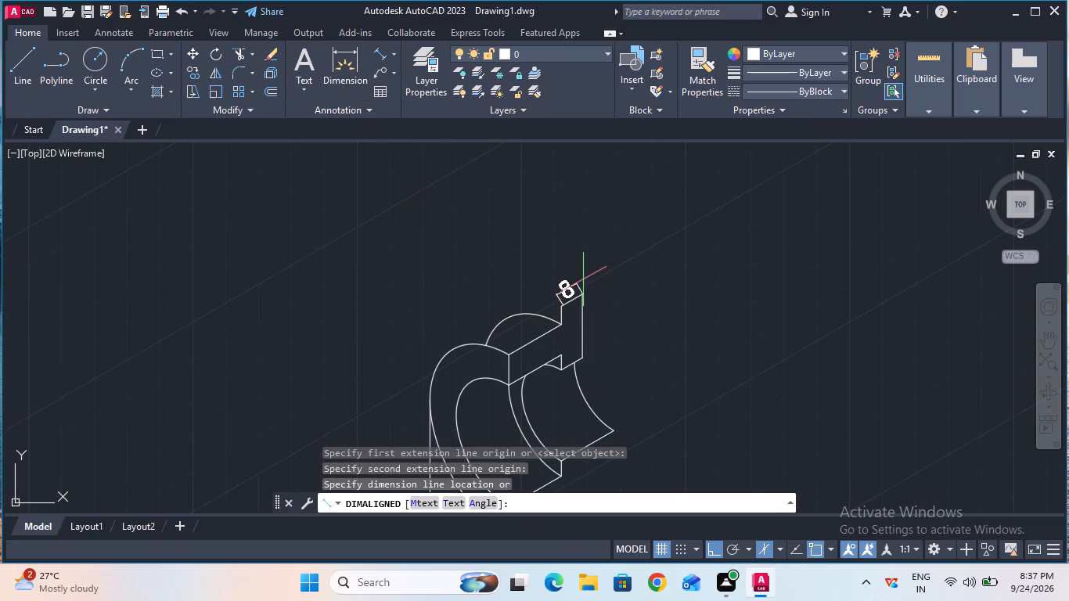
key(Escape)
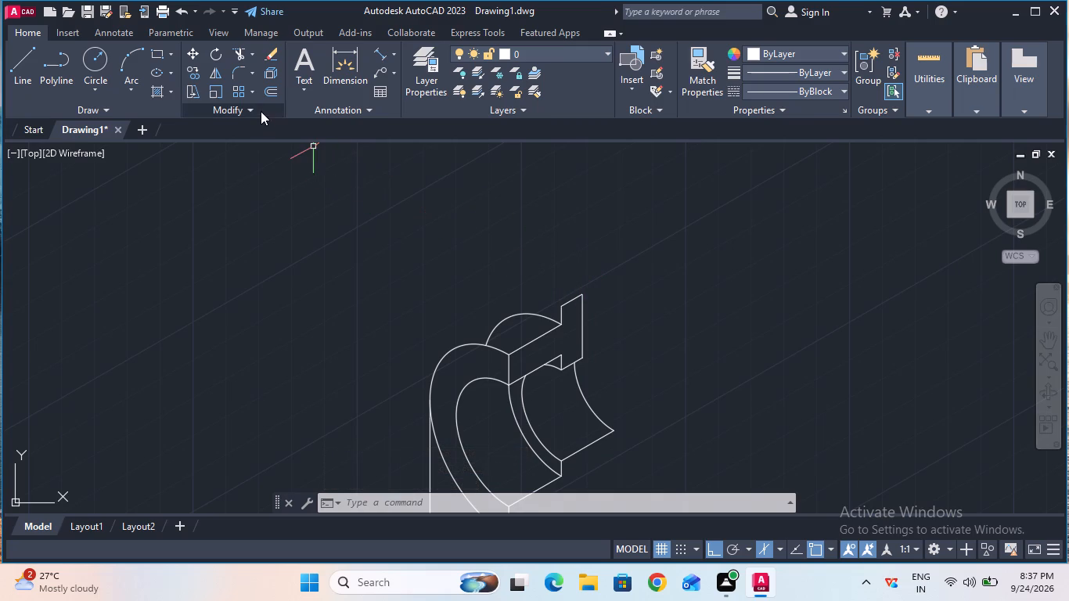
Remove the top joining line and the front 6 mm vertical line with Trim, leaving the rear vertical line.
click(239, 56)
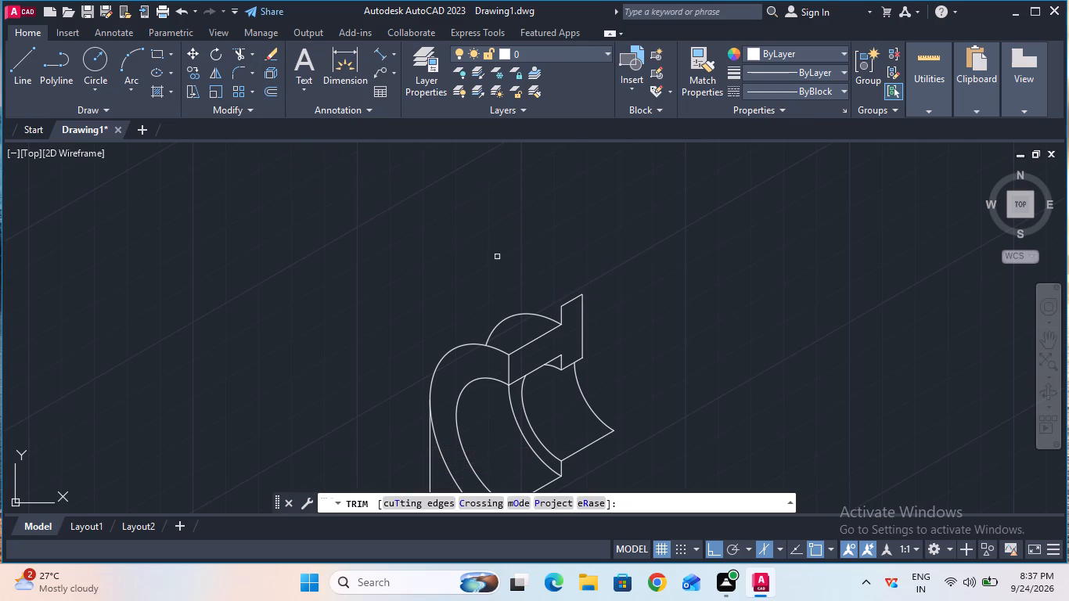
click(569, 300)
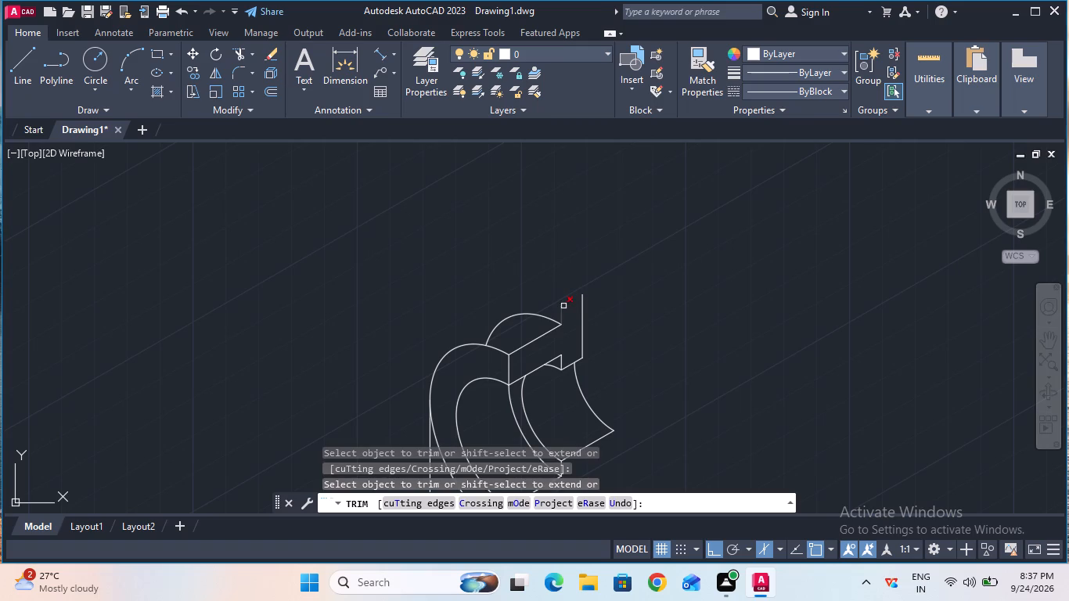
click(563, 306)
key(Escape)
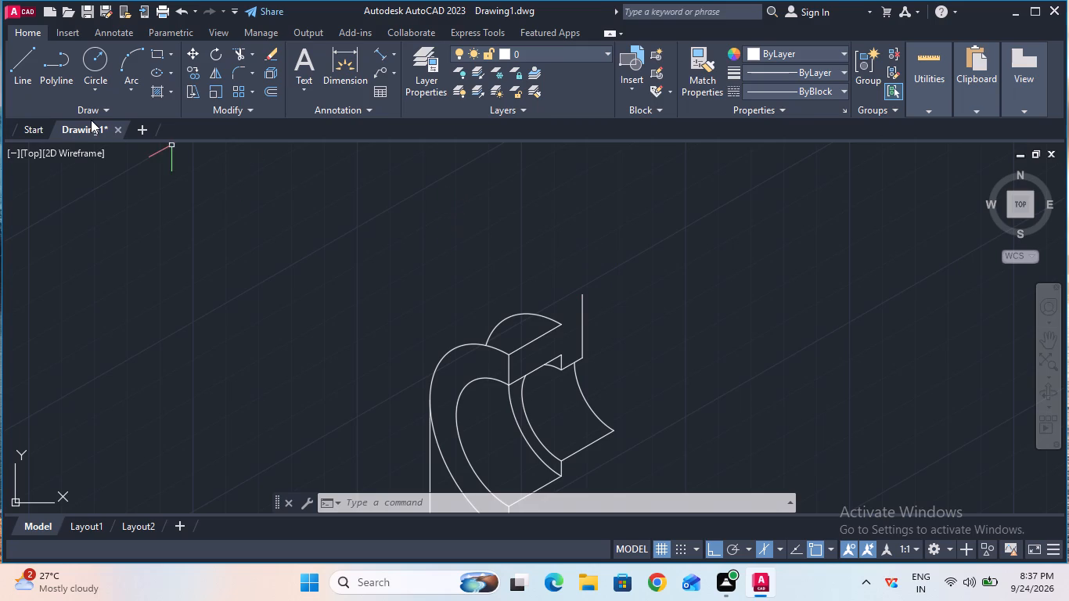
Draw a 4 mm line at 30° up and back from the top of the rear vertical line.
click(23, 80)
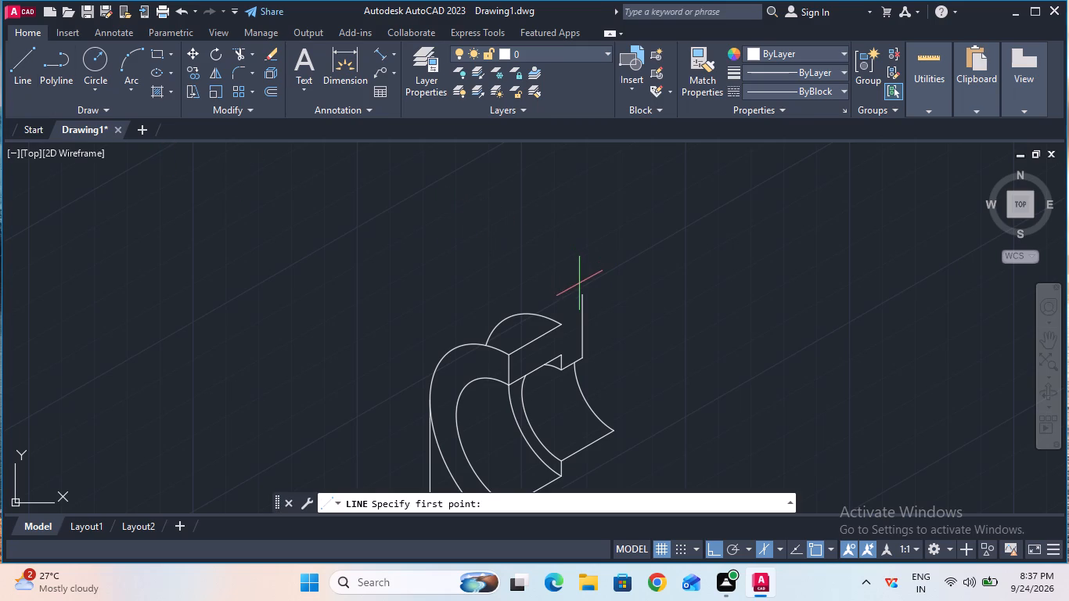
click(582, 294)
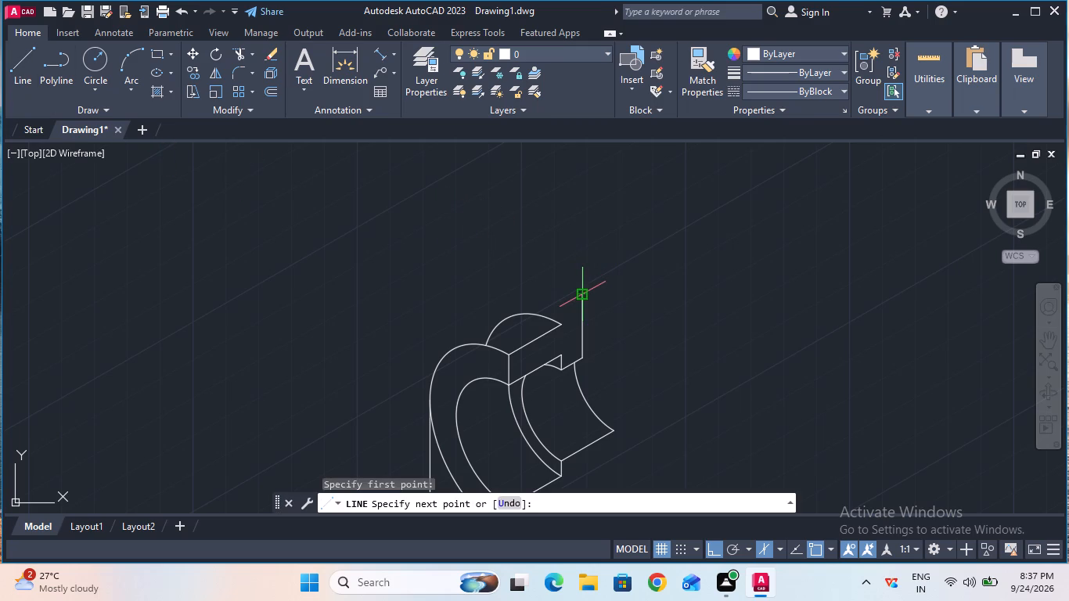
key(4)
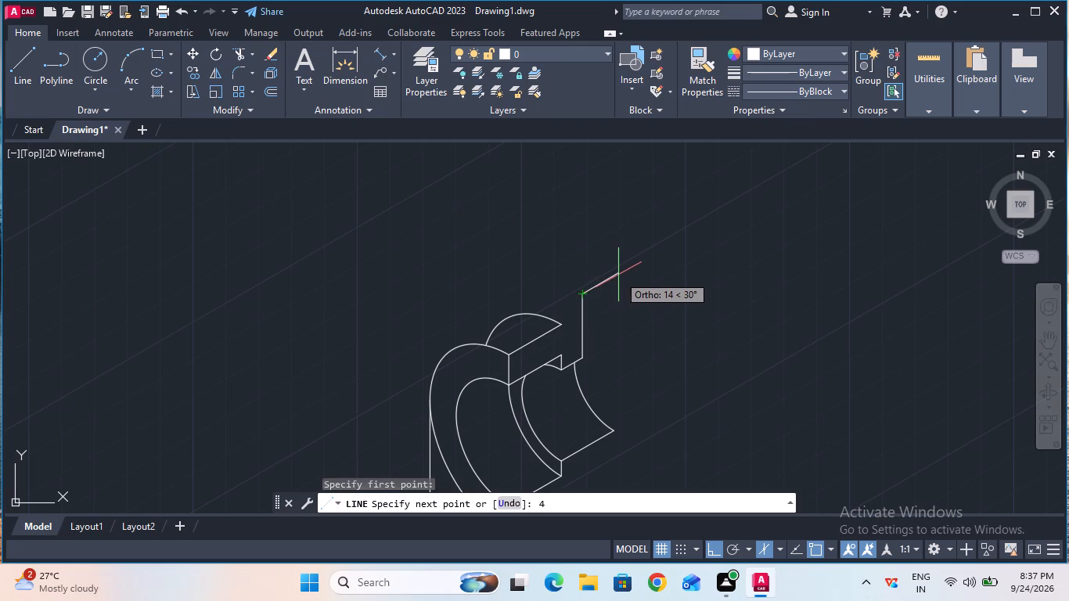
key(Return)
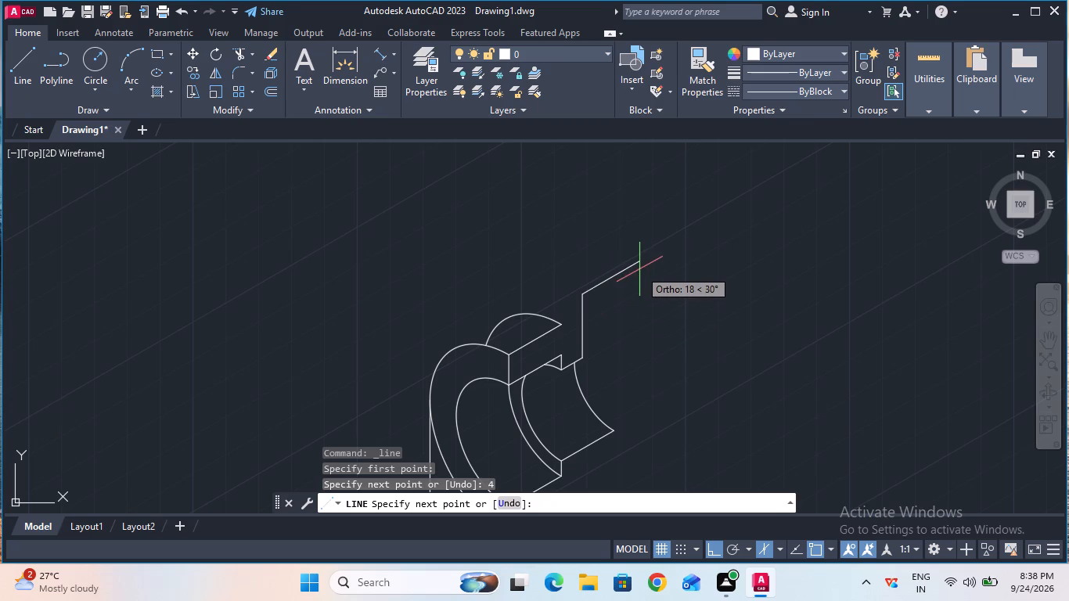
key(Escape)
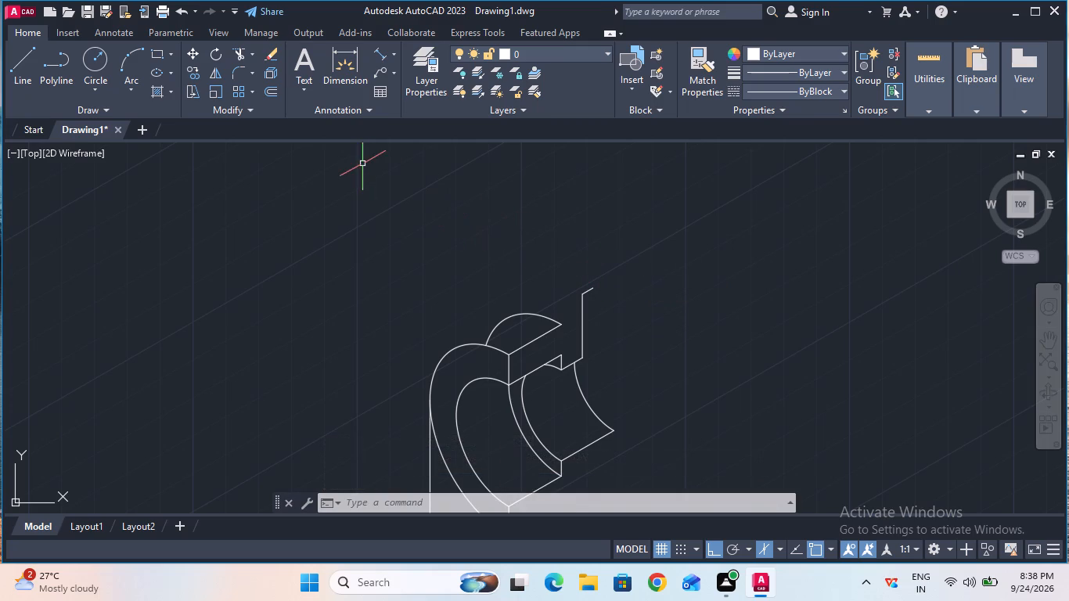
Measure the length of the short 30° line at the top of the rear vertical line.
click(375, 56)
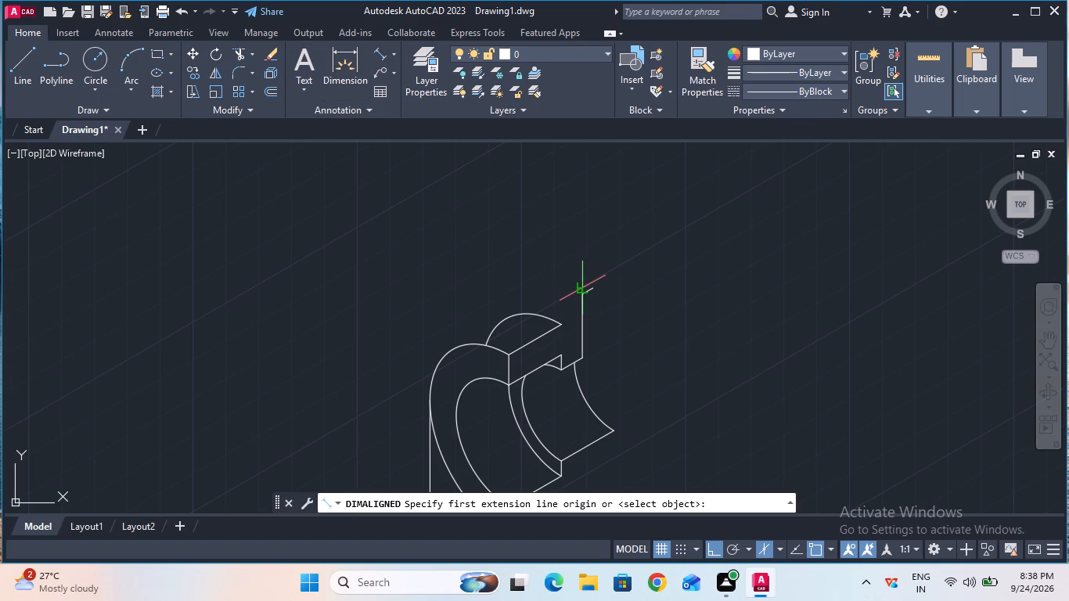
click(585, 299)
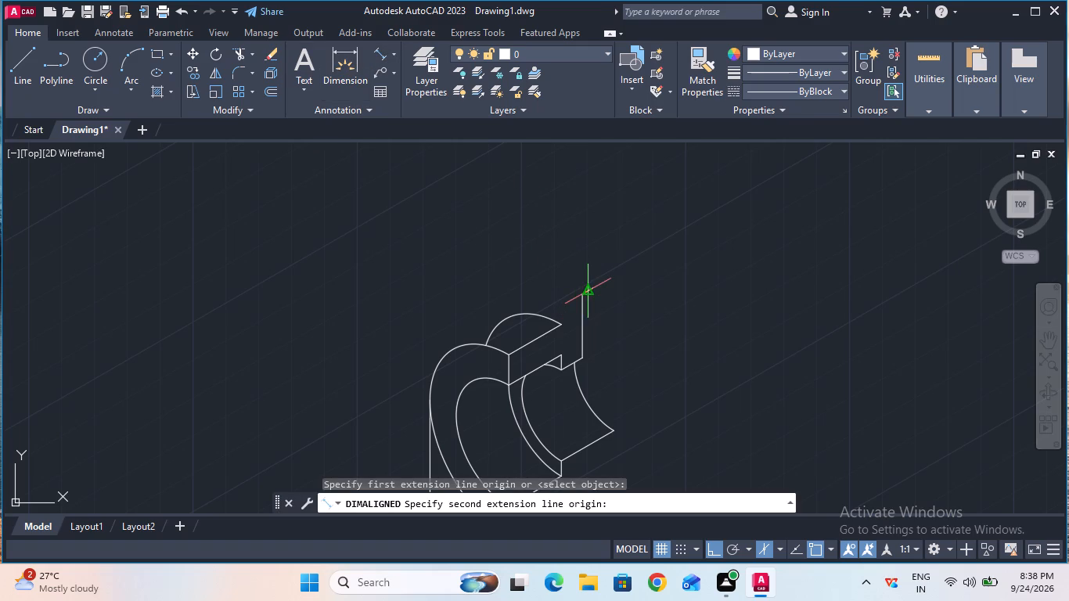
click(594, 286)
key(Escape)
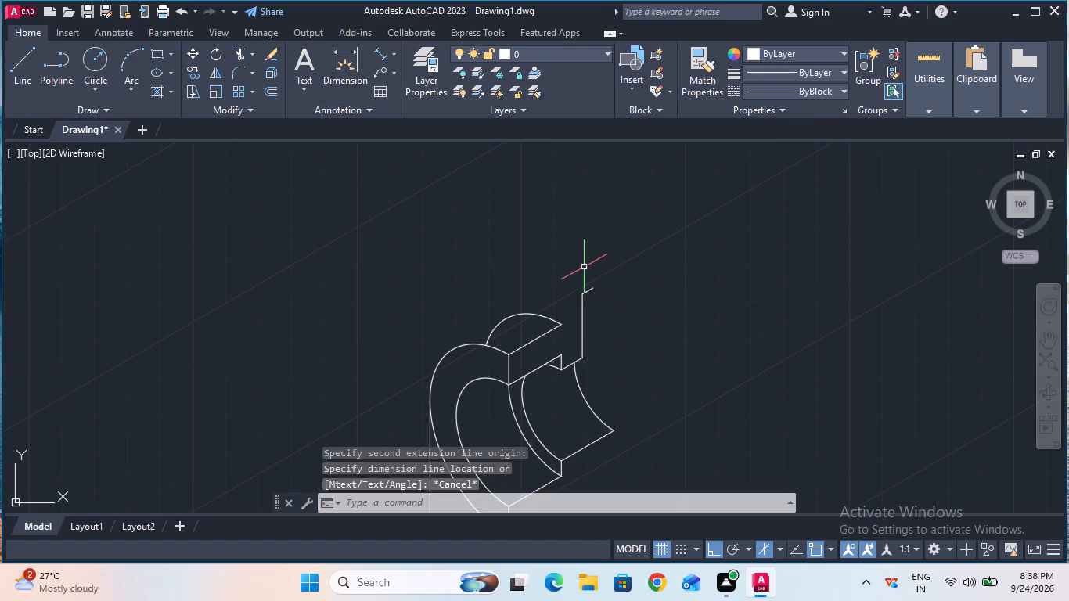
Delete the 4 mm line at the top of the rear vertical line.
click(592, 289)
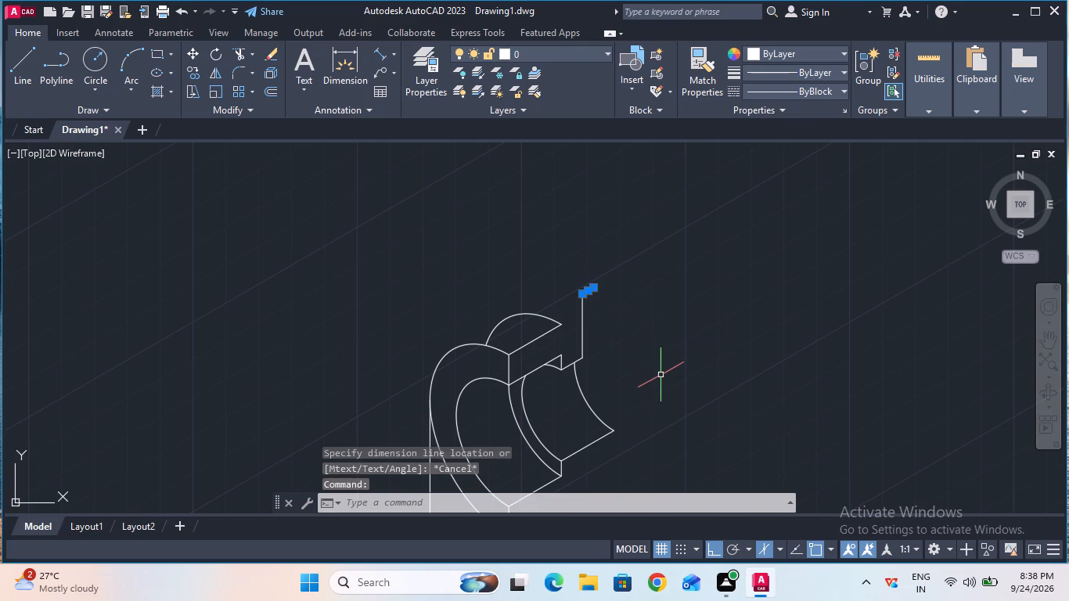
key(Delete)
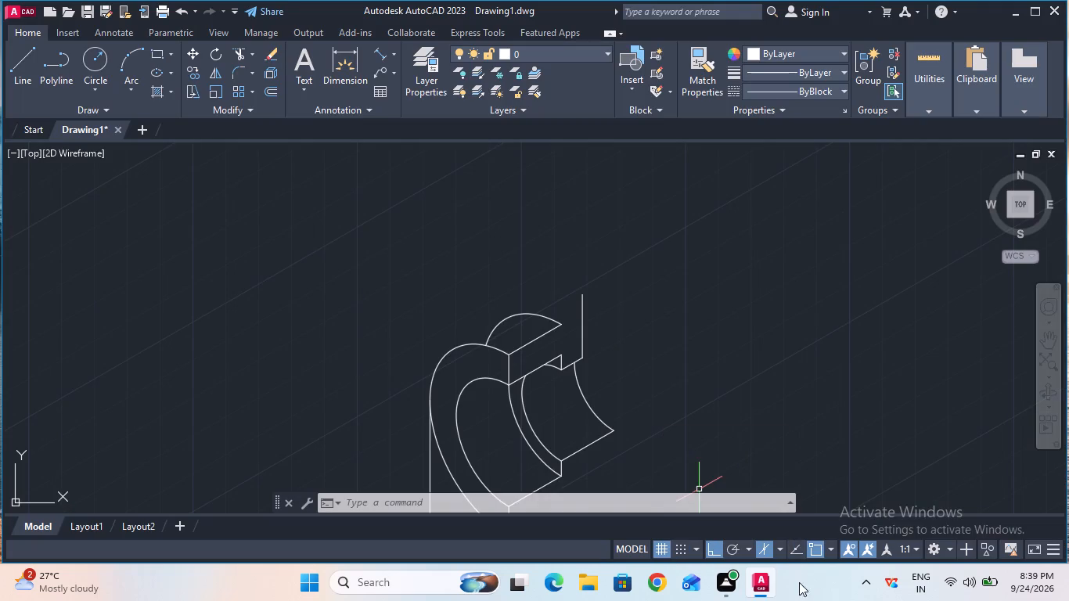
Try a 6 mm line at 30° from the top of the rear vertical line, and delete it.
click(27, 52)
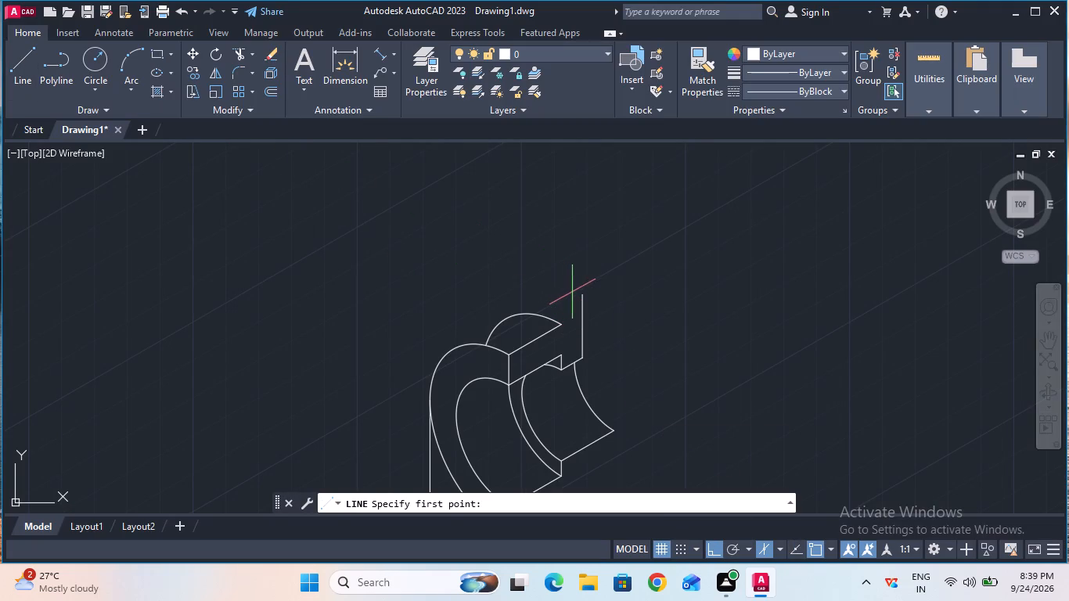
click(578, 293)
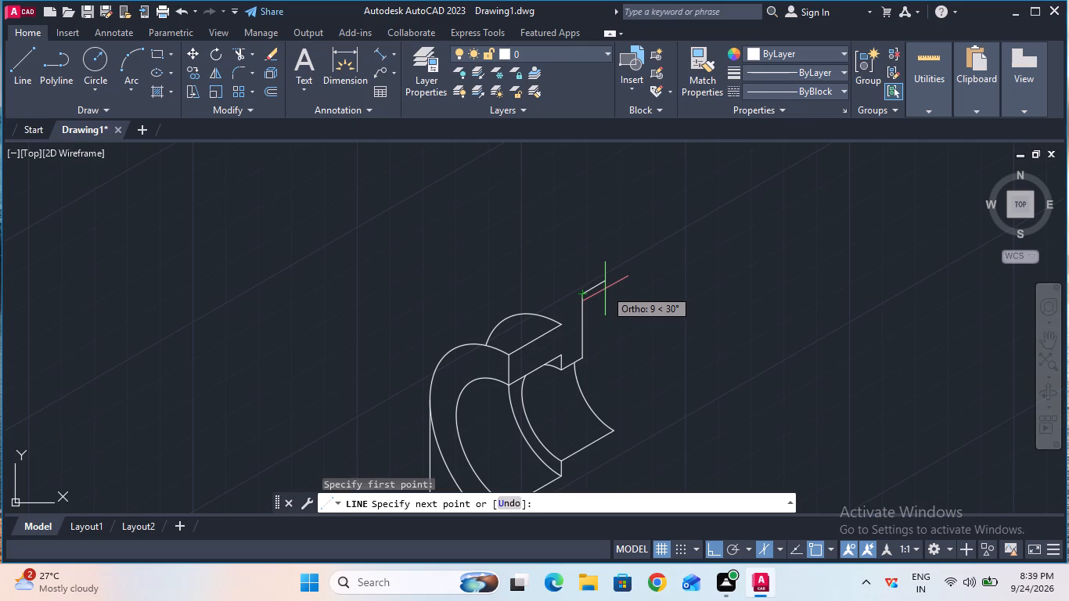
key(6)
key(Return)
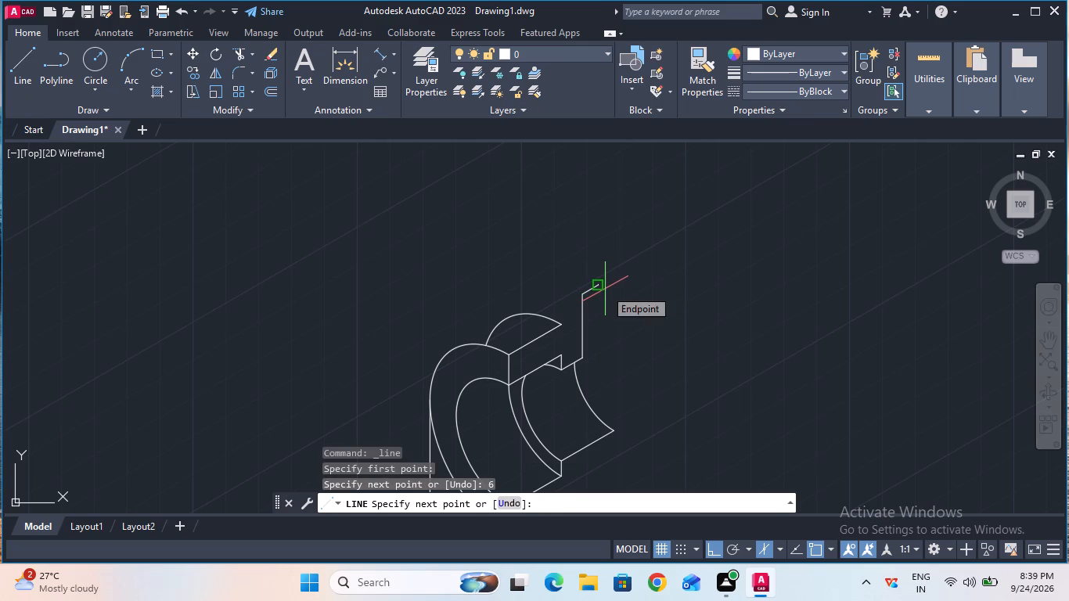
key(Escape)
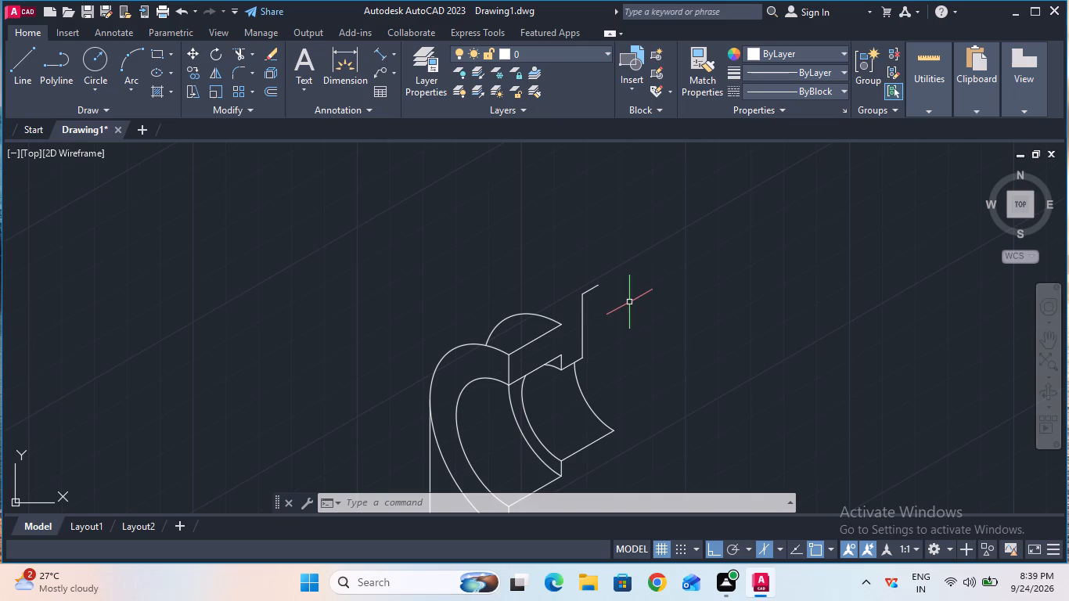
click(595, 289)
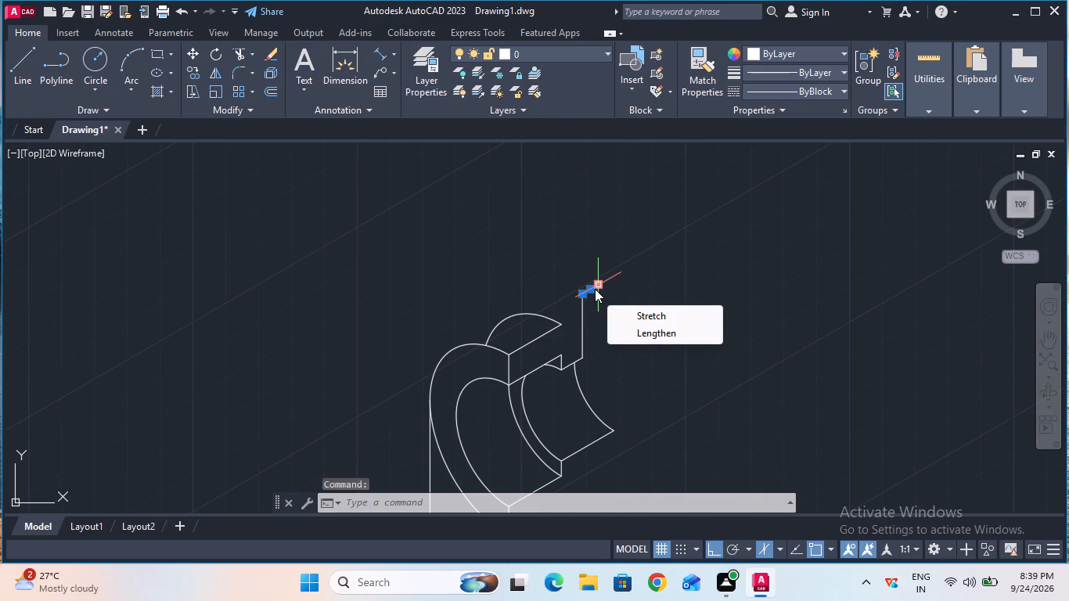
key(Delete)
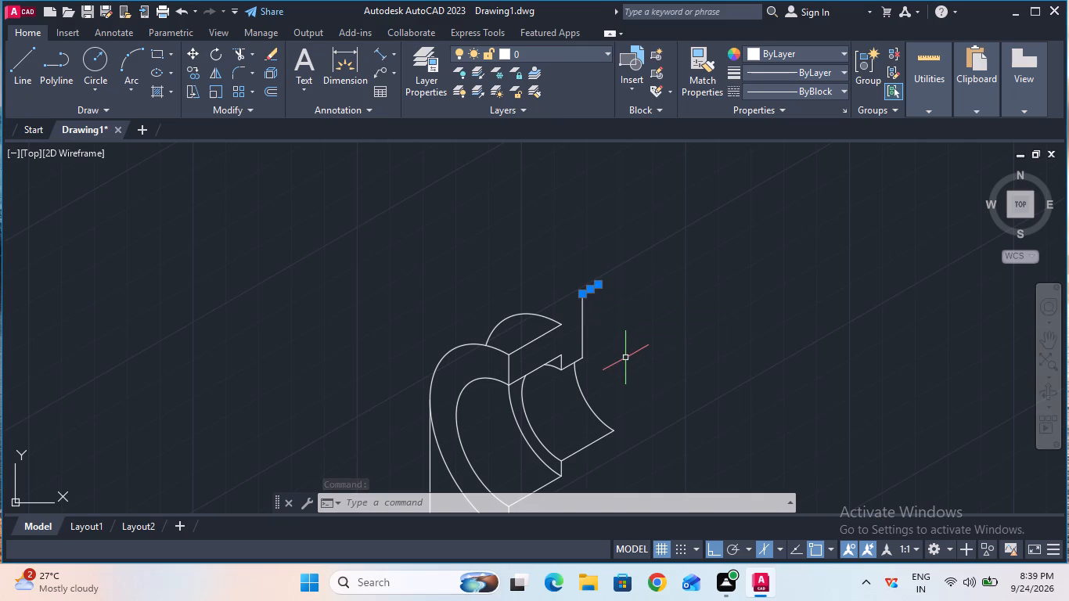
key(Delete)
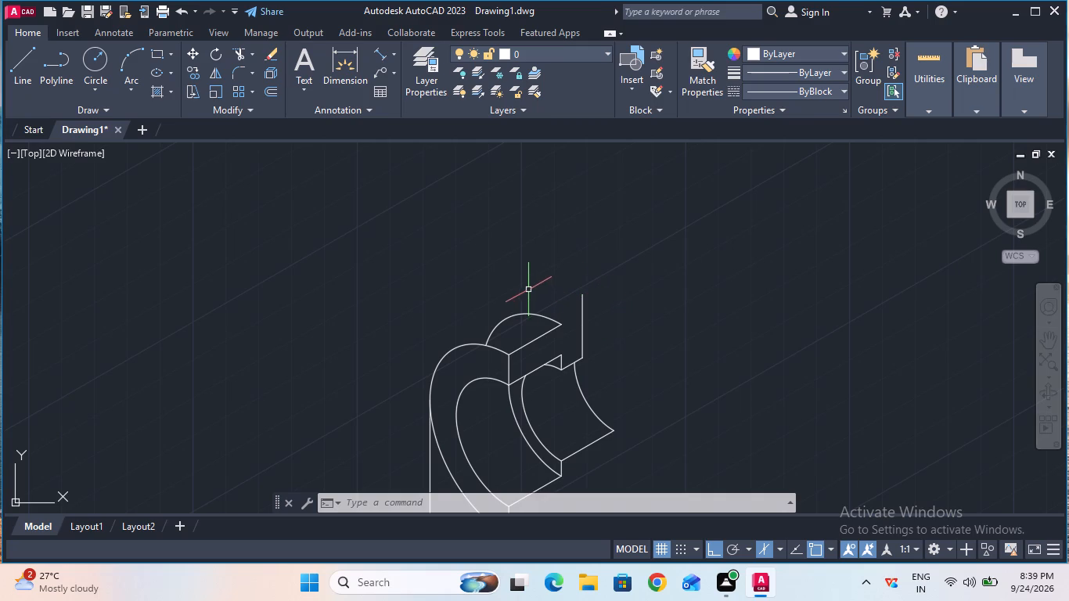
Draw a 14 mm line at 30° up and back from the top of the rear vertical line.
click(26, 63)
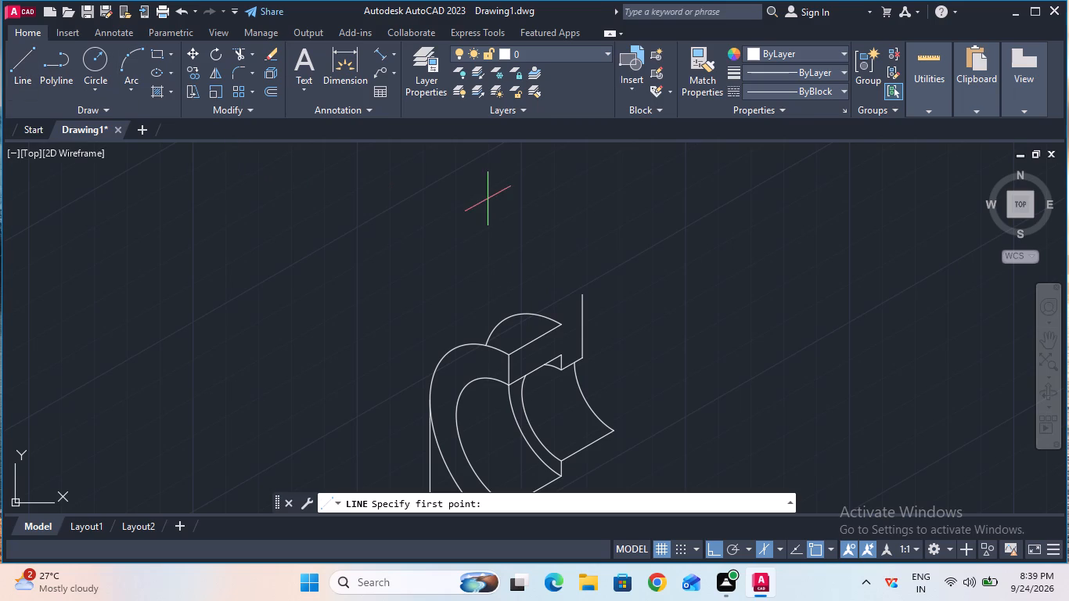
click(584, 293)
text(14)
key(Return)
key(Escape)
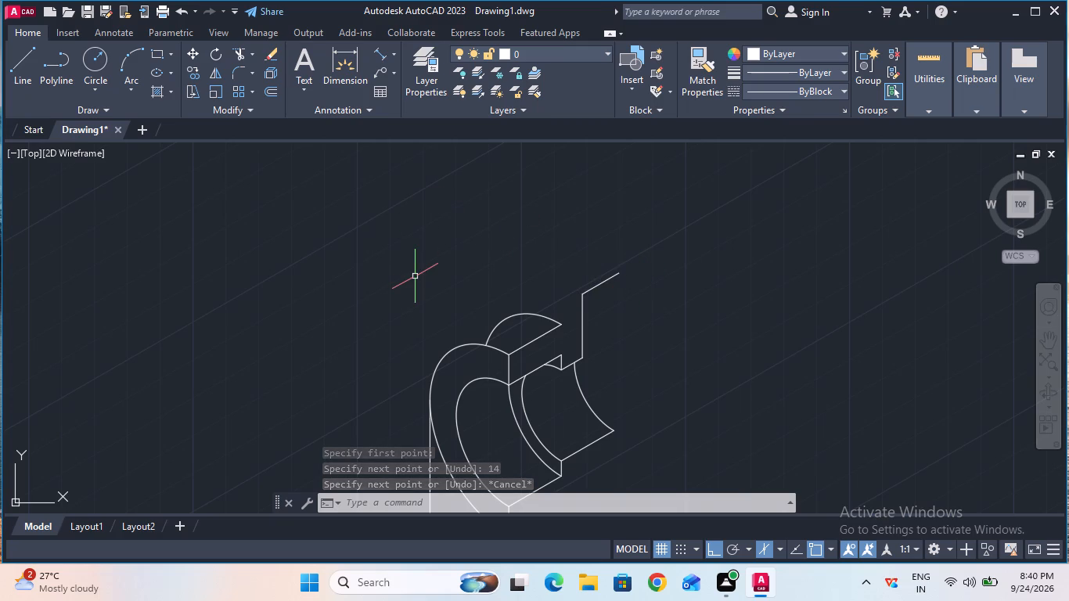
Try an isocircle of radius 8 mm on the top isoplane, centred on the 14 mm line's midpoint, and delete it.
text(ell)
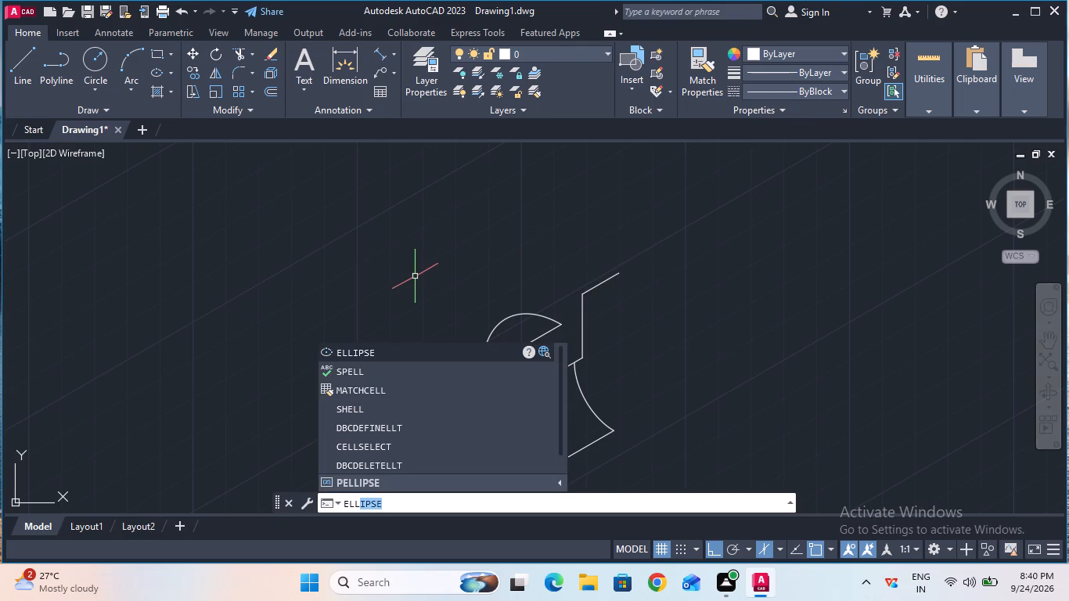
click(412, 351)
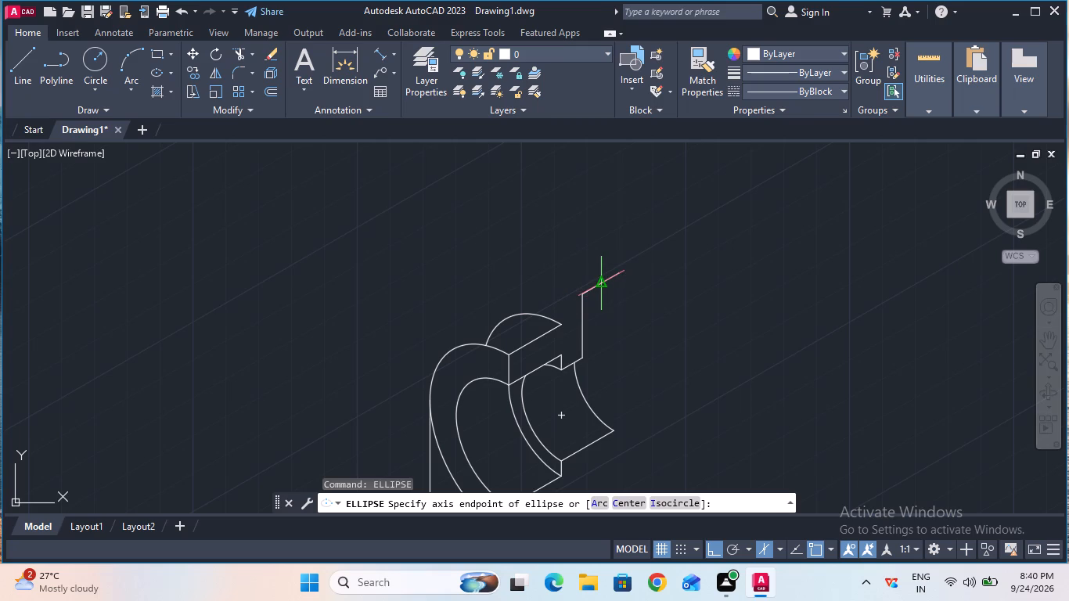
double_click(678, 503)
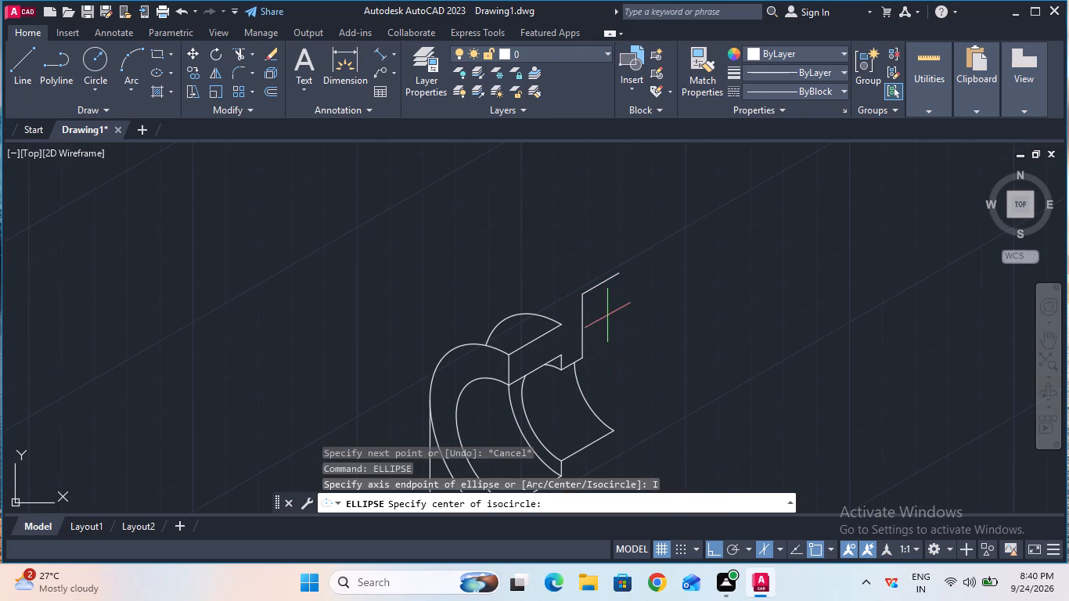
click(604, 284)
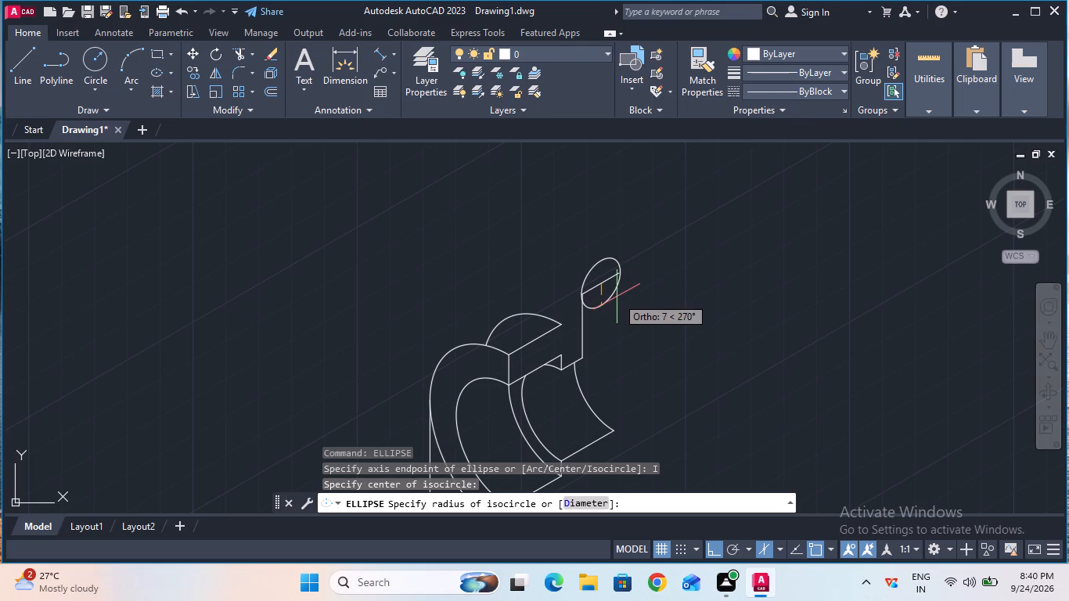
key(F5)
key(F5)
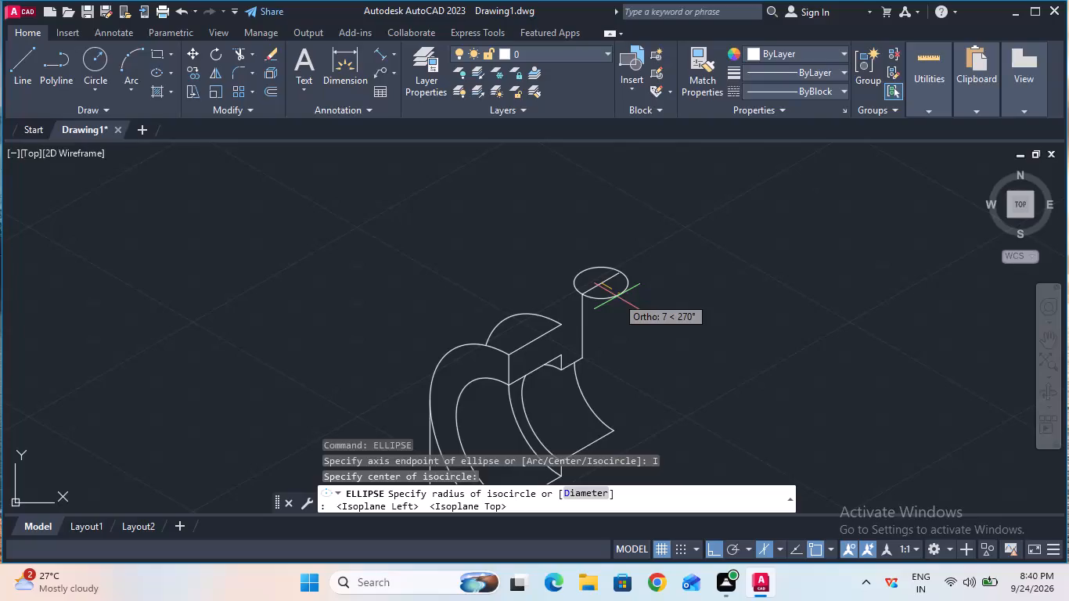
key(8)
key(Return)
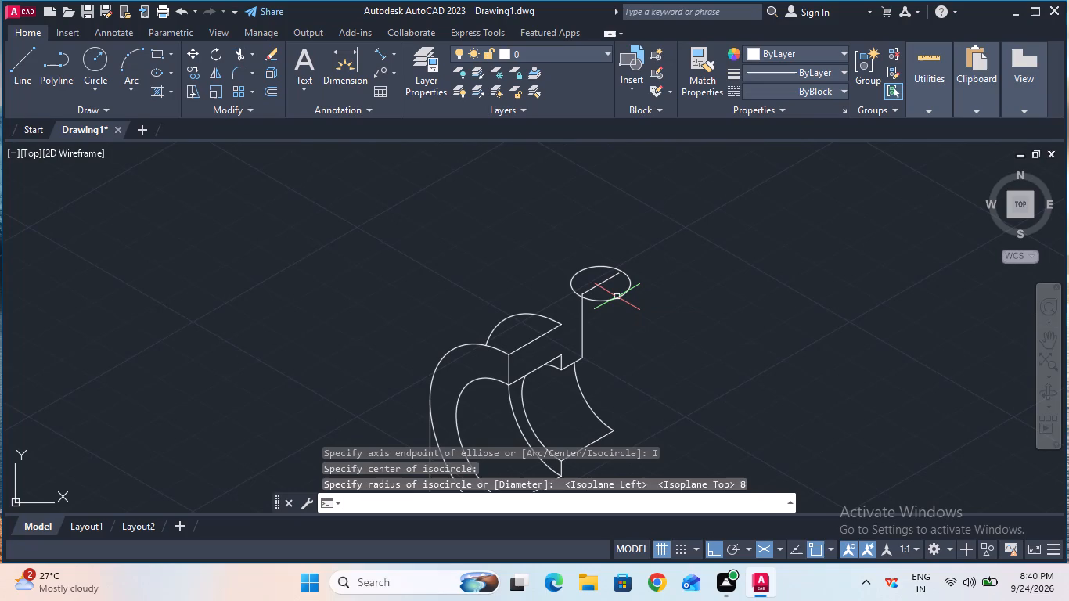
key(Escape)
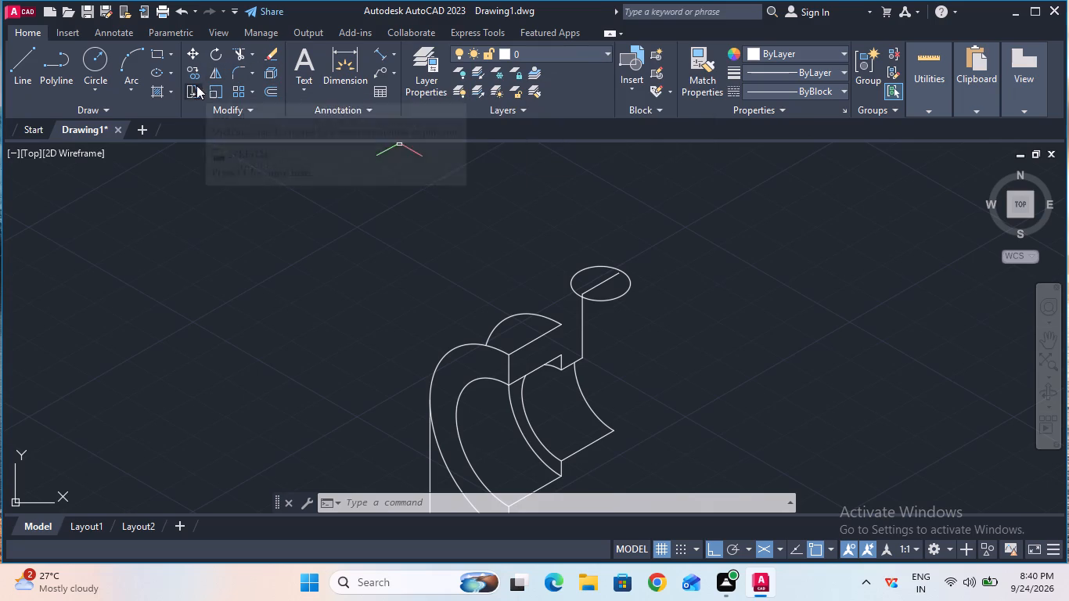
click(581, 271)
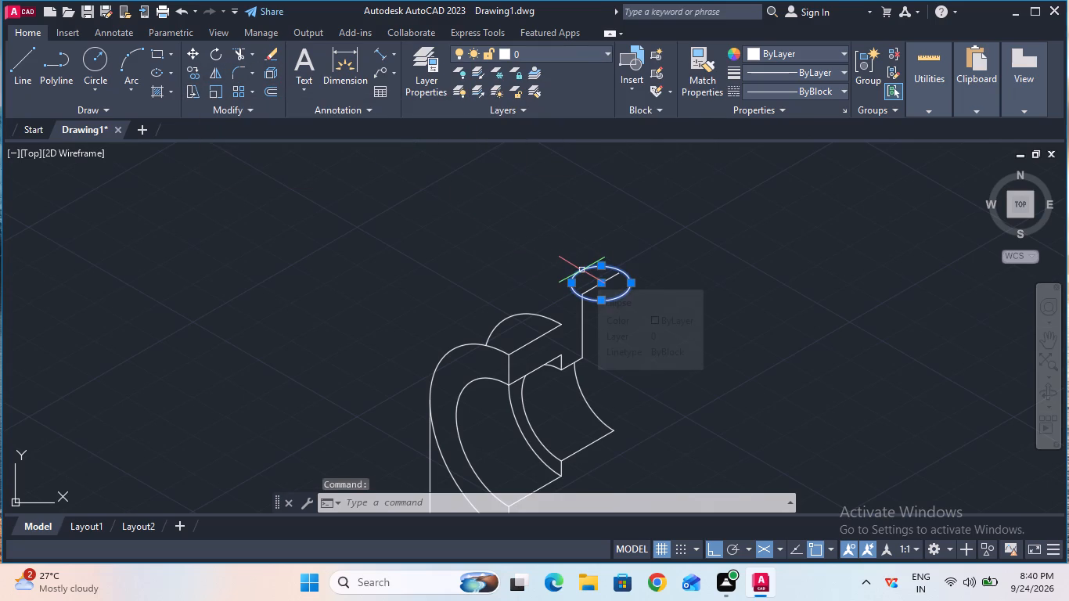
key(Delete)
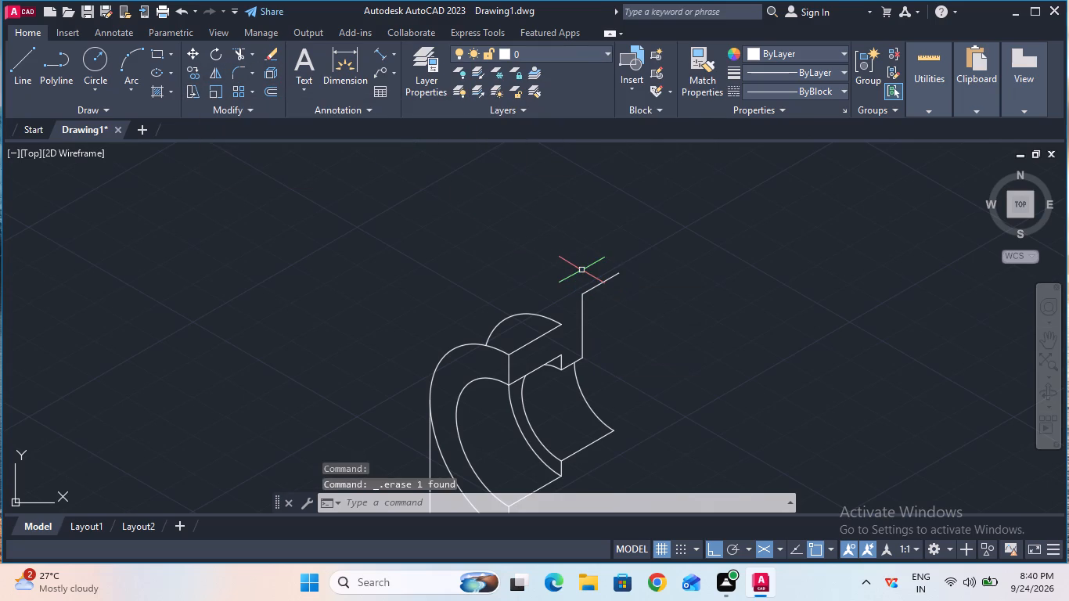
Delete the 14 mm line at the top of the rear vertical line.
click(595, 286)
key(Delete)
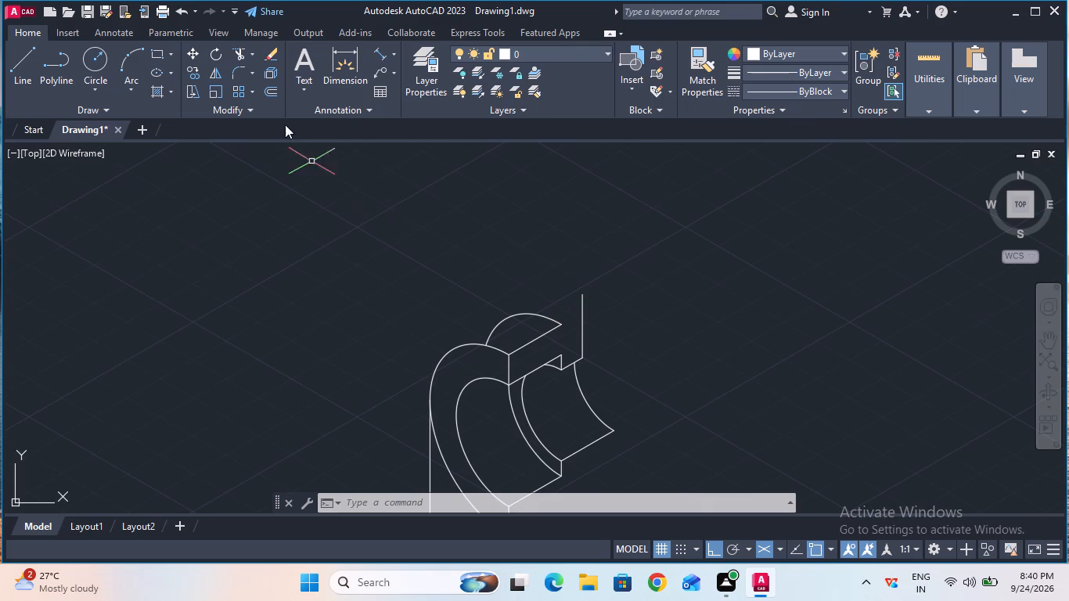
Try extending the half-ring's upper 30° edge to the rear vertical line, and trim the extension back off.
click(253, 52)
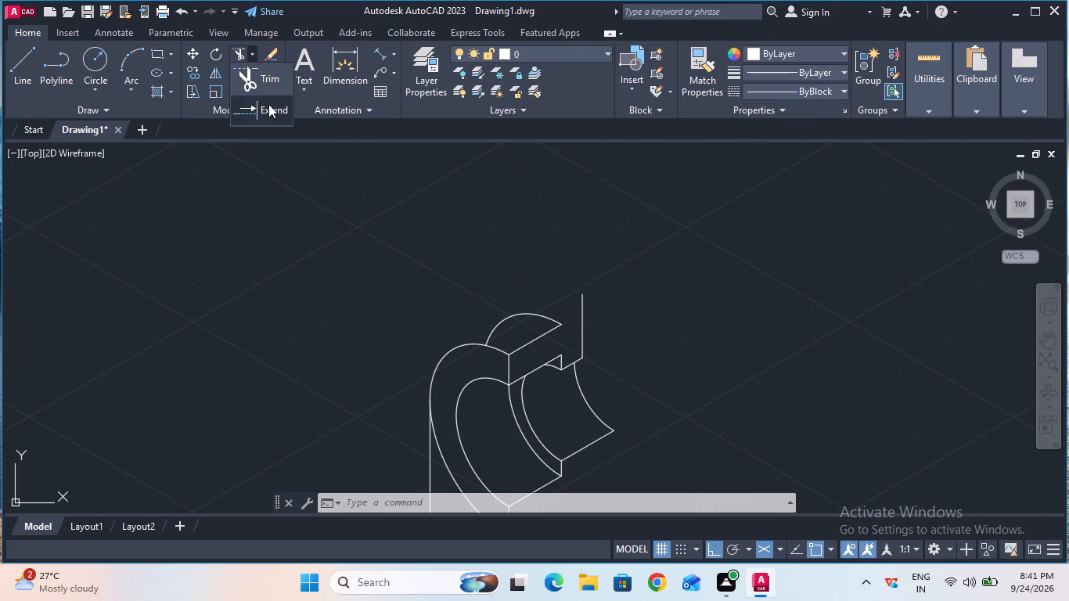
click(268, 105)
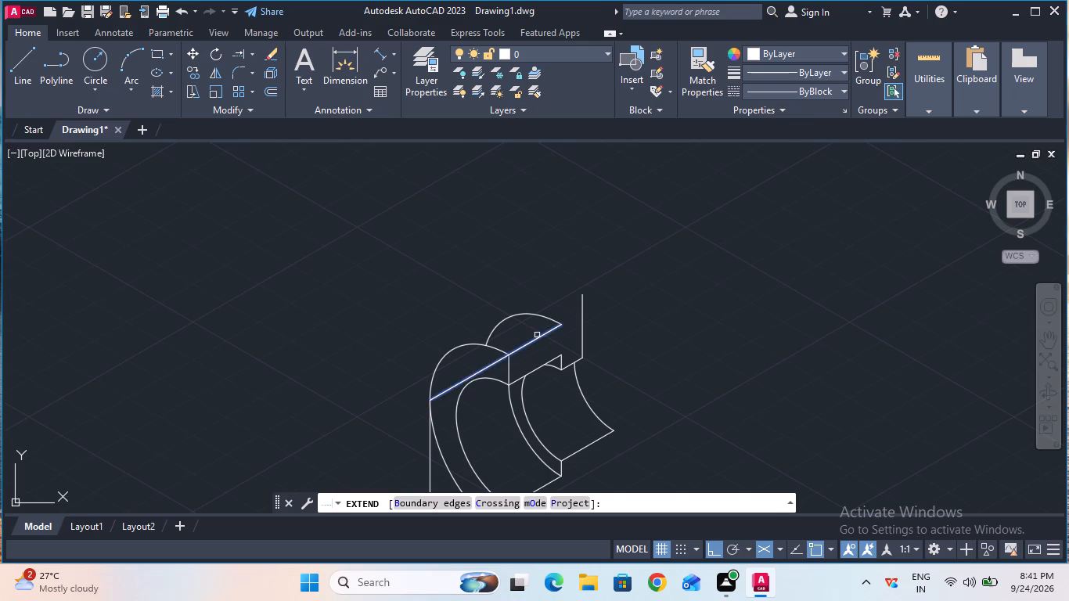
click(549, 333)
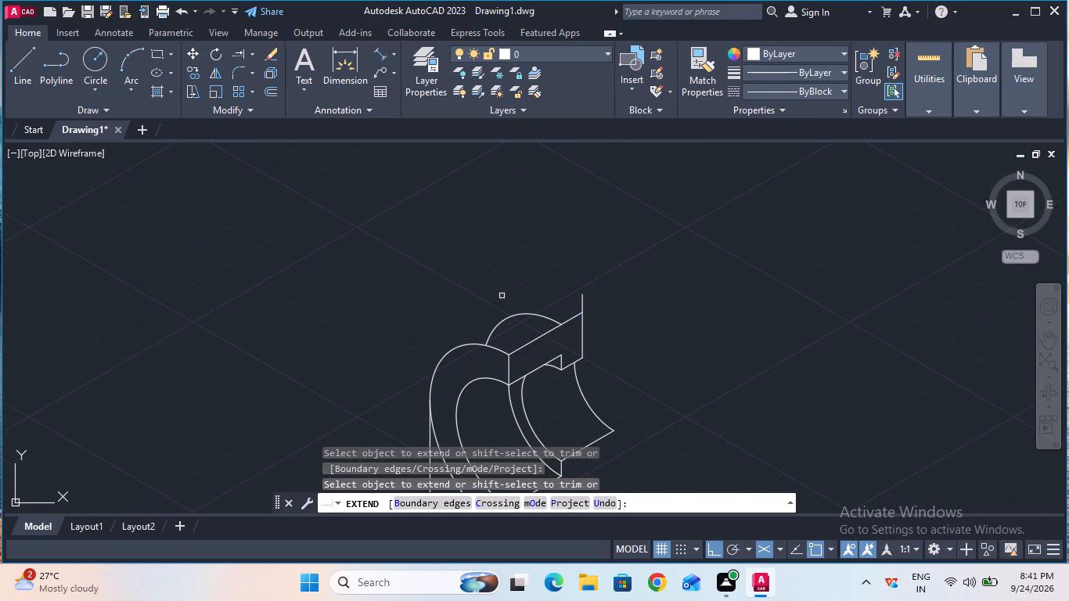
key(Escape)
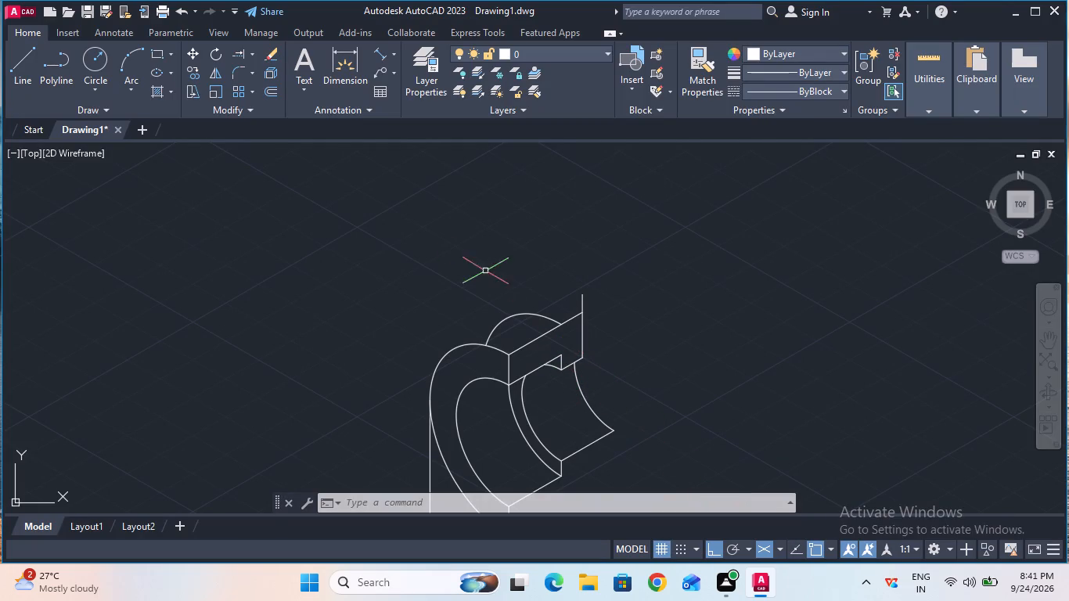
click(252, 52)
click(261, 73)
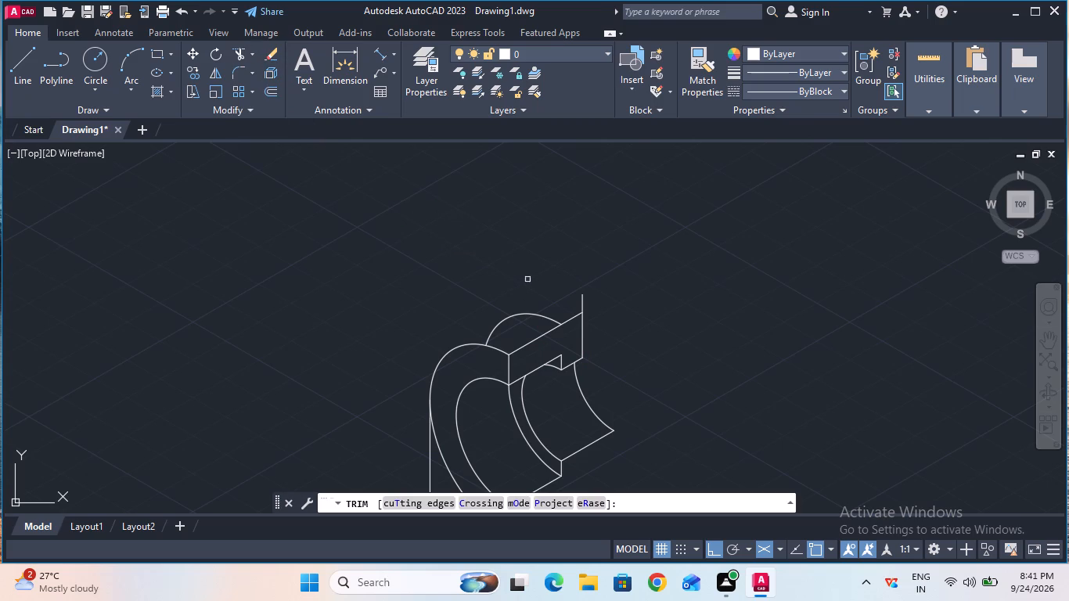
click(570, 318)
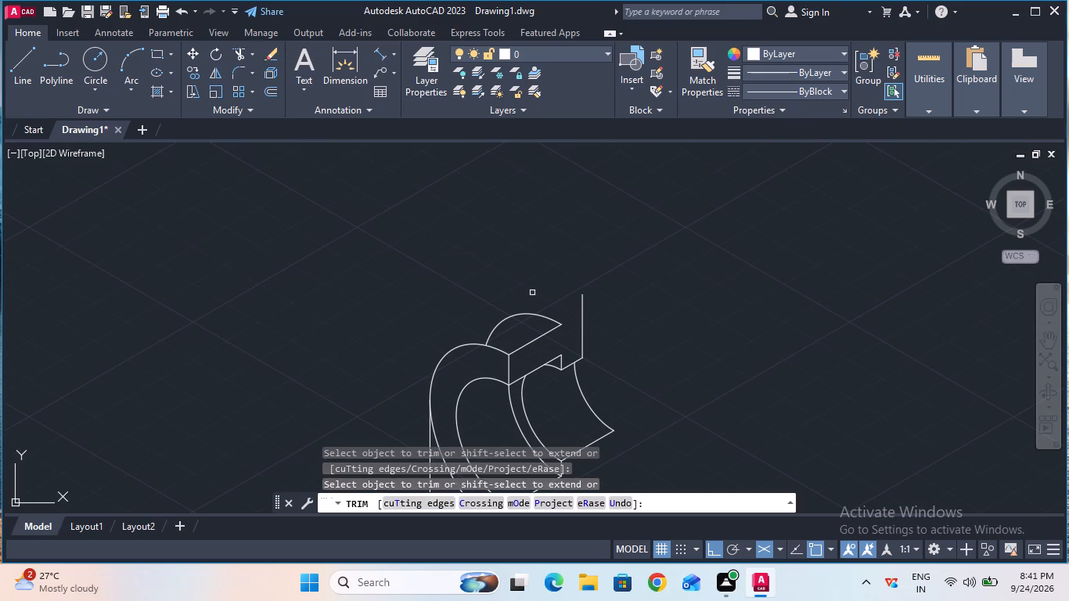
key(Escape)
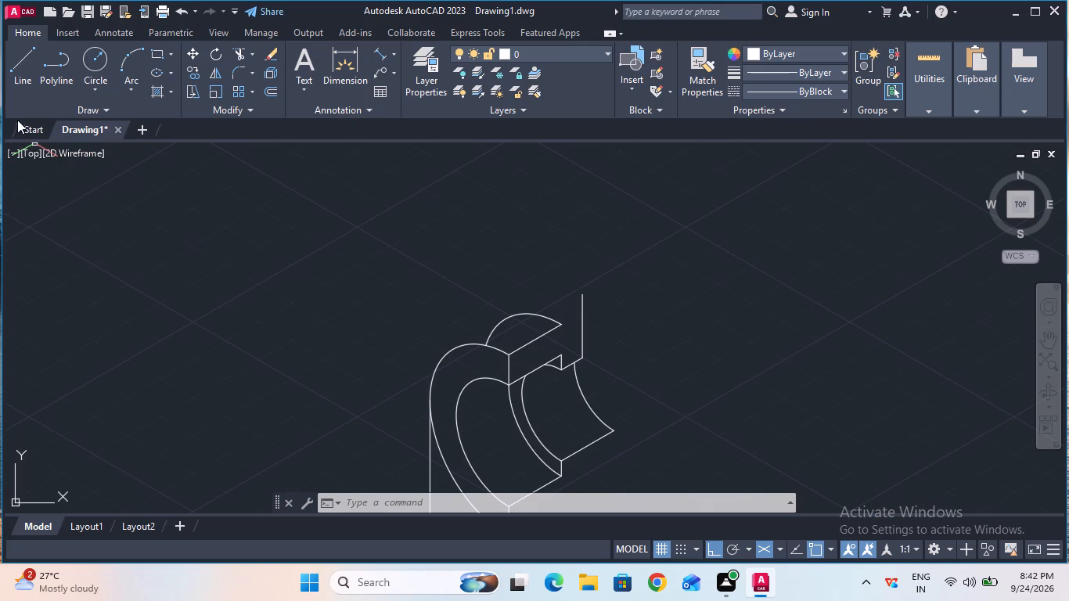
Draw an 8 mm line at 30° up and back from the top of the rear vertical line.
click(18, 80)
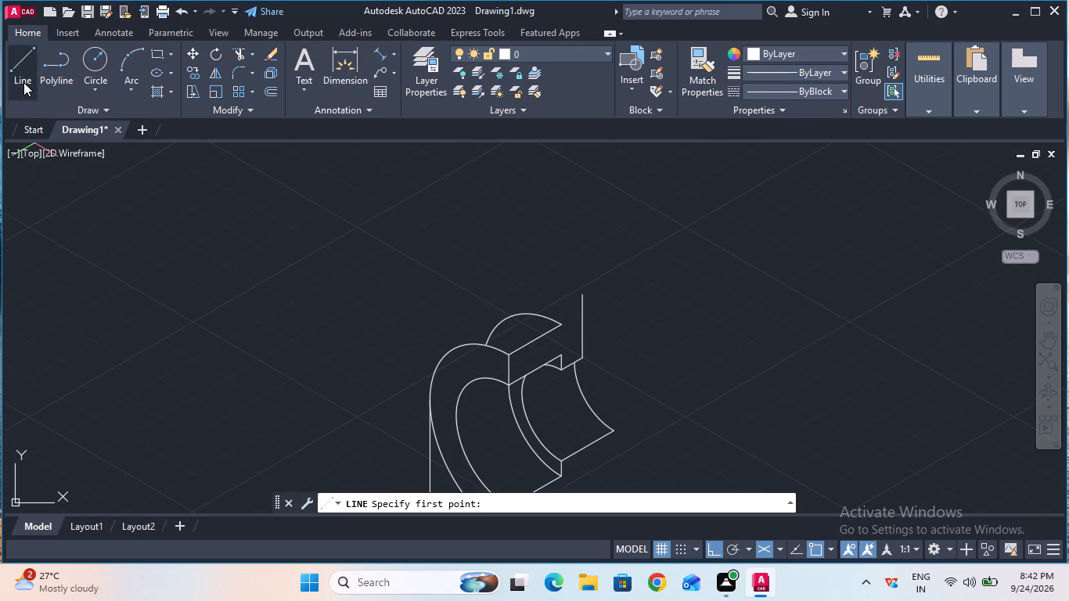
click(586, 295)
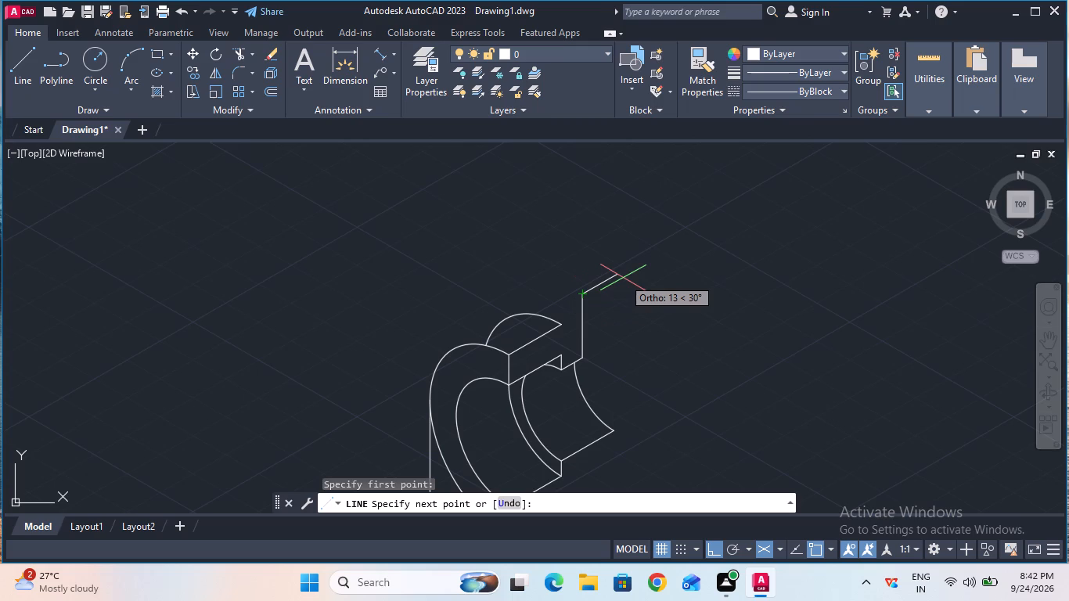
key(8)
key(Return)
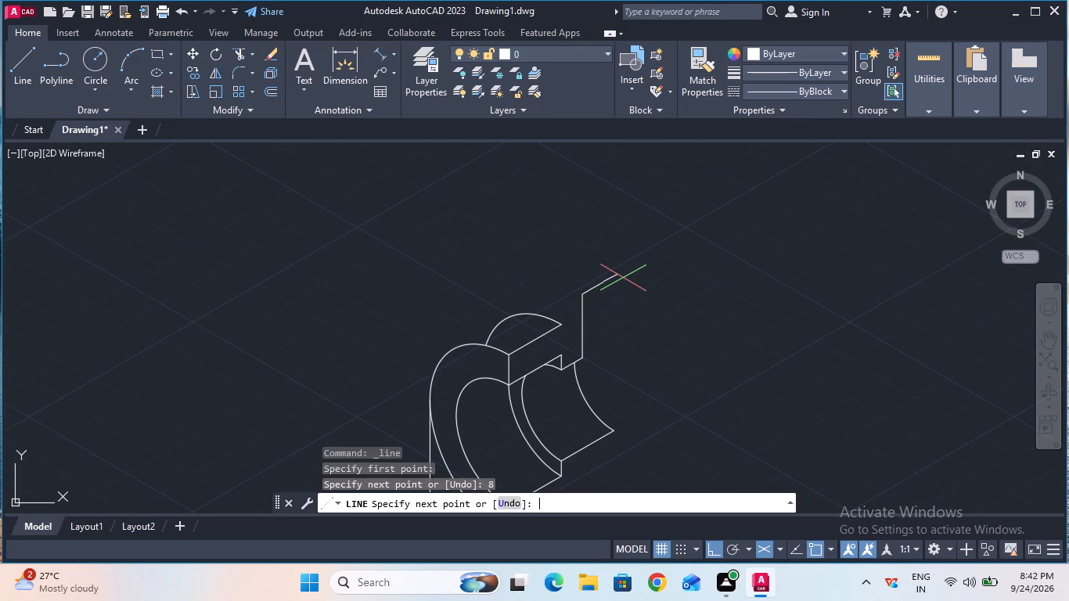
key(Escape)
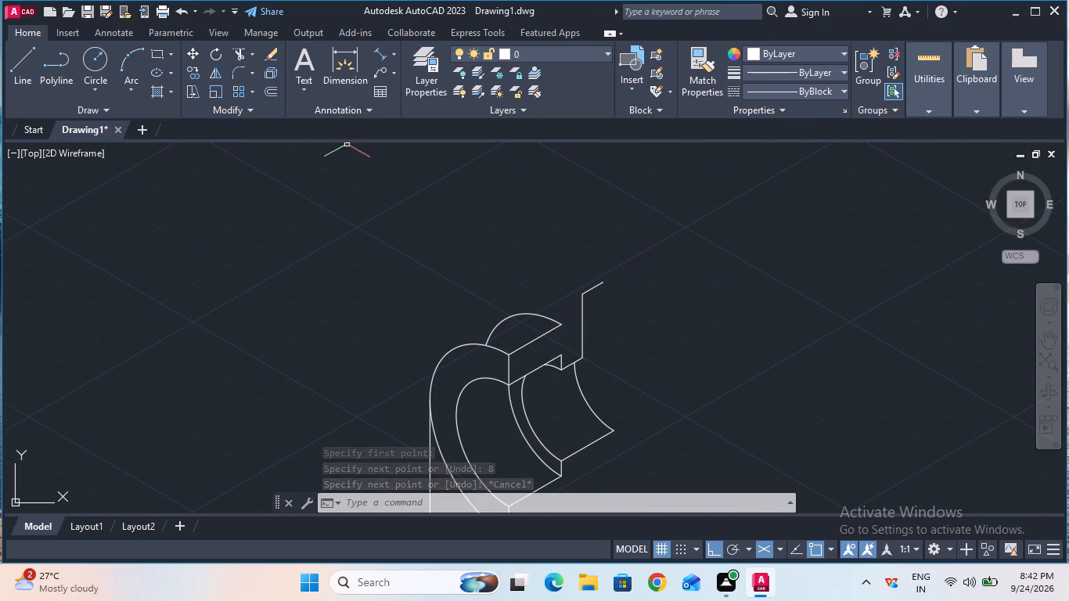
Draw a top-isoplane isocircle of radius 4 mm centred on the midpoint of the 8 mm line.
click(466, 508)
text(ell)
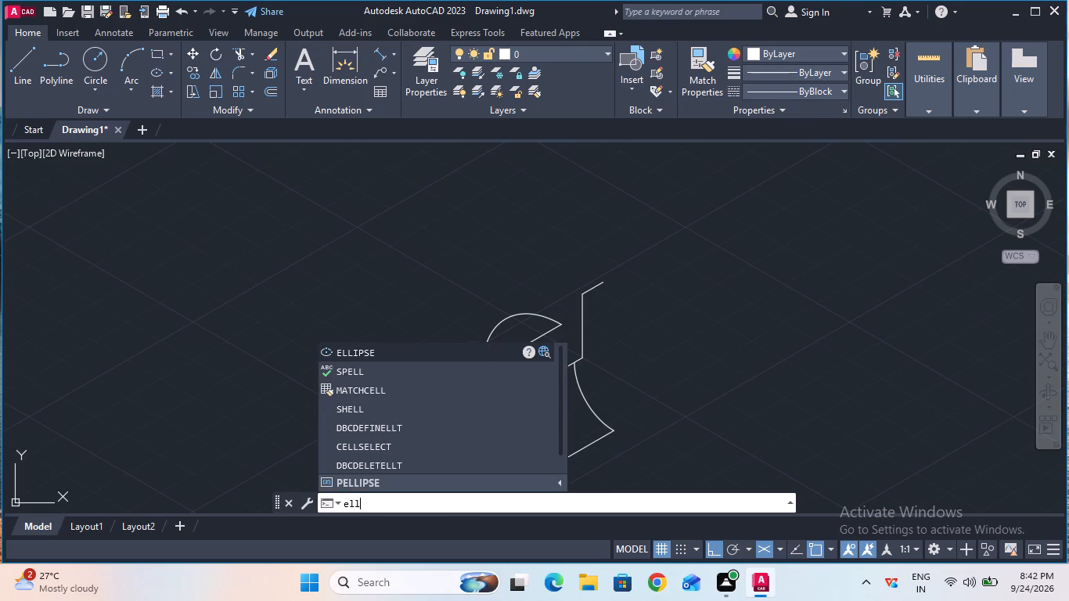
click(387, 351)
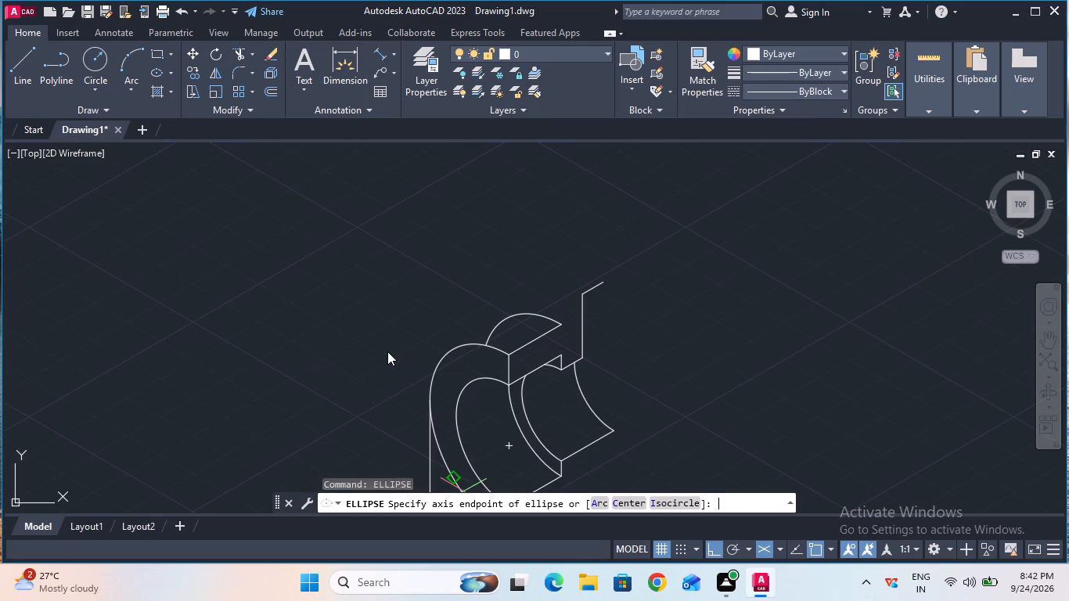
click(683, 501)
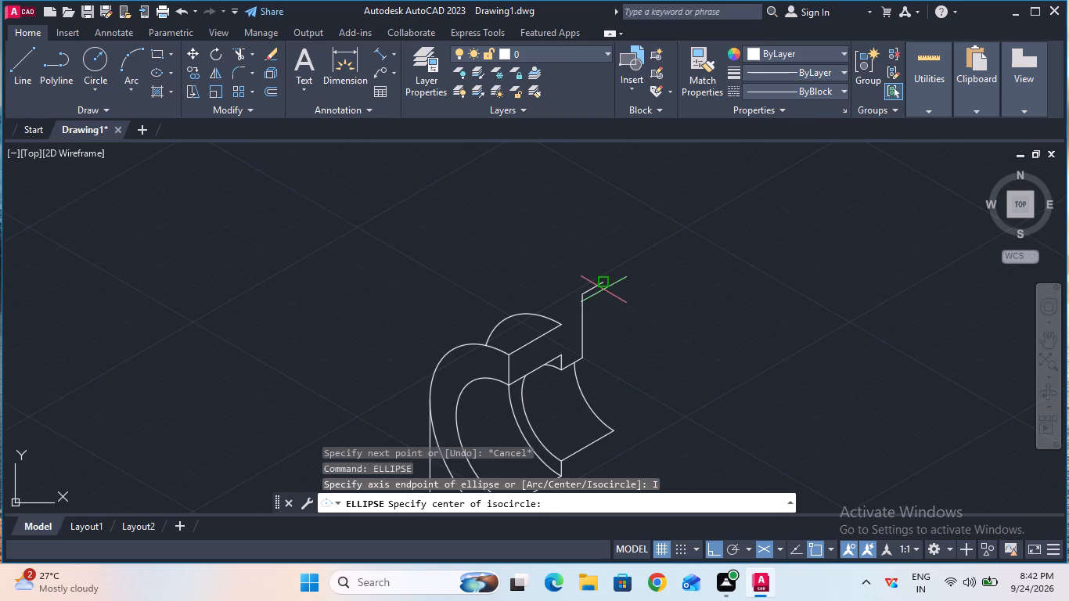
click(597, 290)
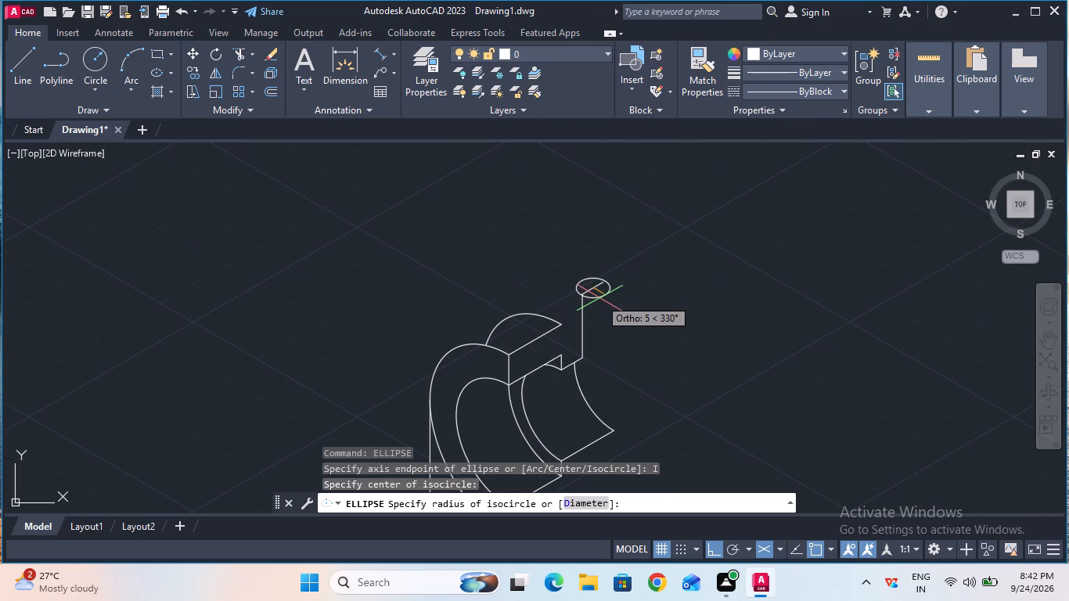
key(4)
key(Return)
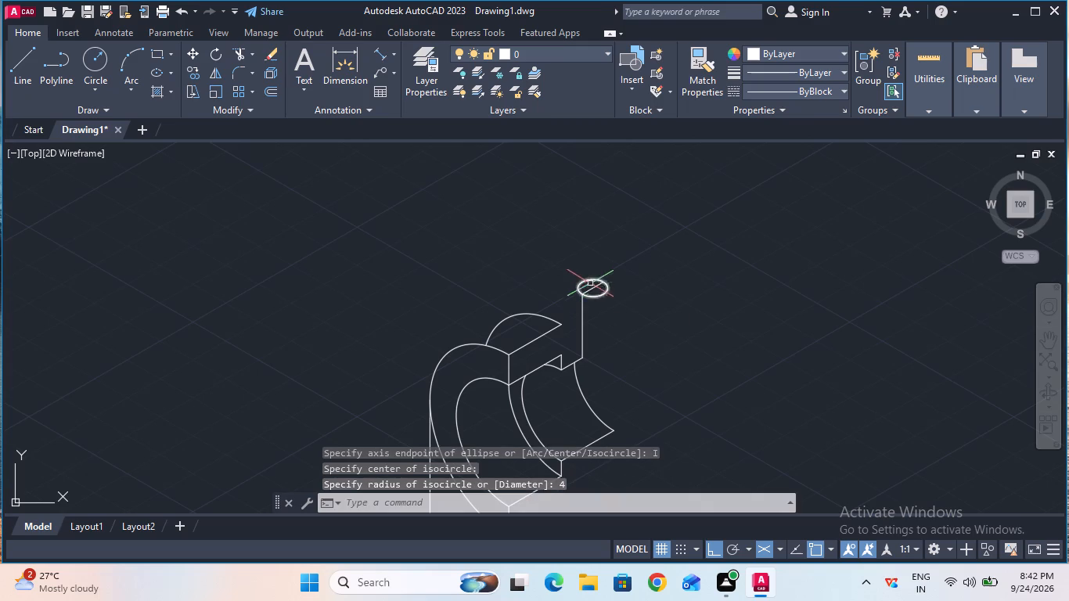
Draw a concentric top-isoplane isocircle of radius 8 mm around the 4 mm radius one.
click(480, 504)
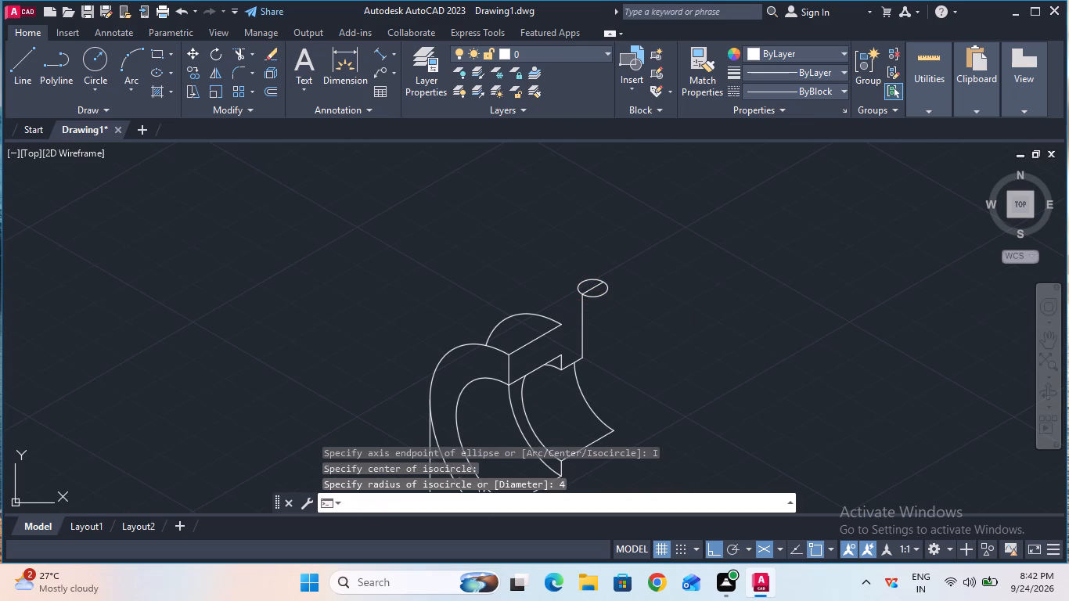
key(e)
text(llipse)
click(459, 458)
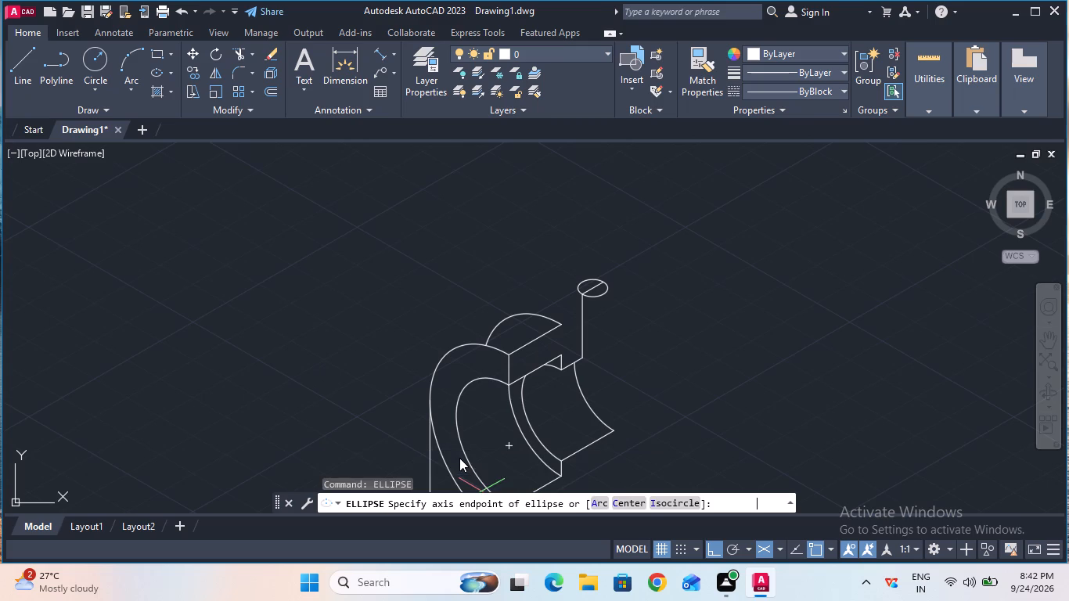
click(652, 503)
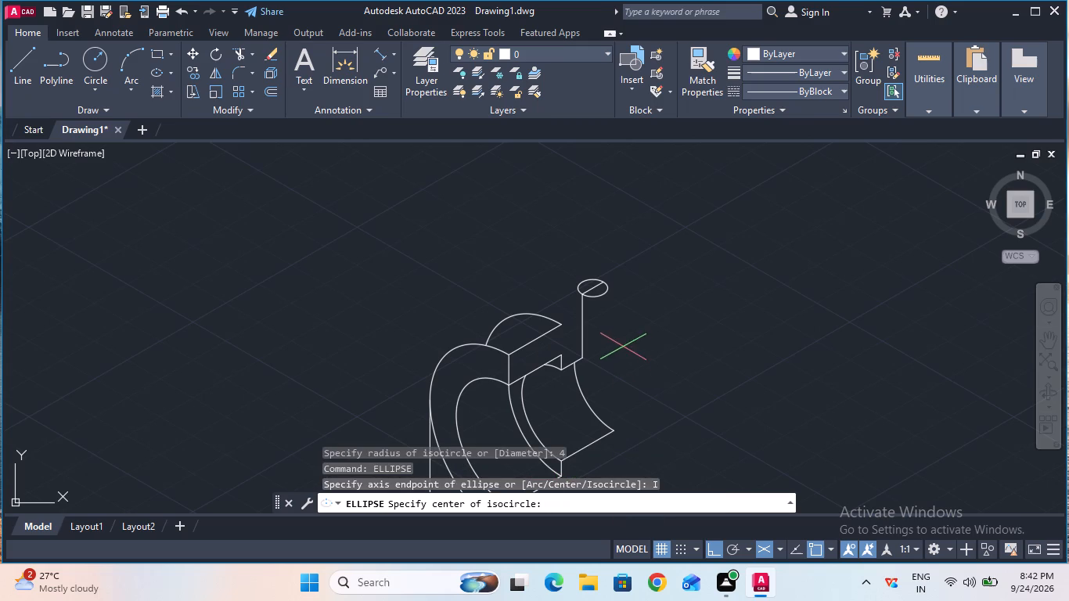
click(595, 285)
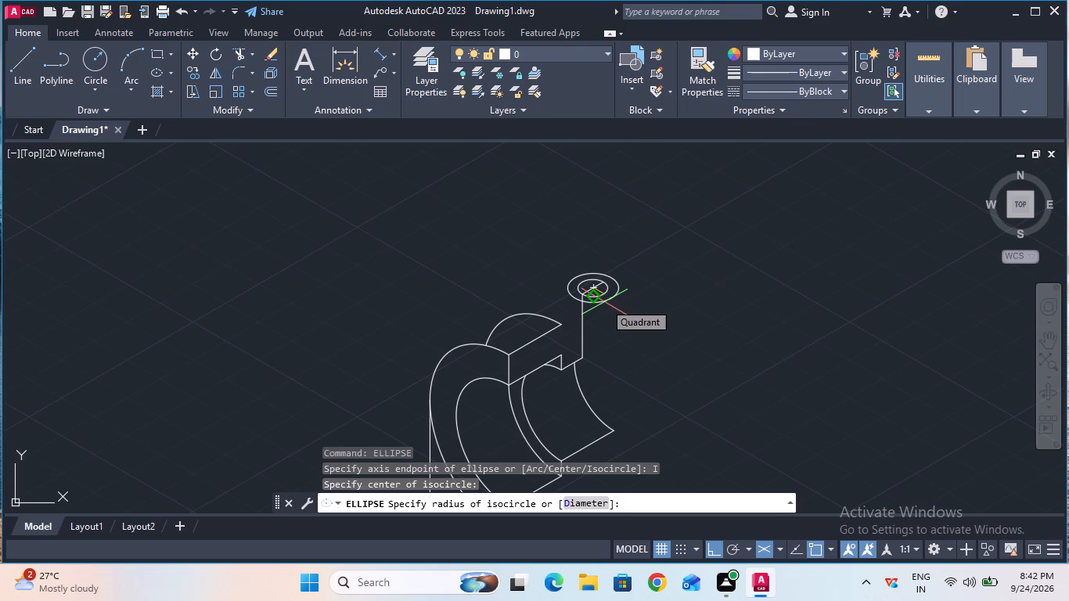
key(8)
key(Return)
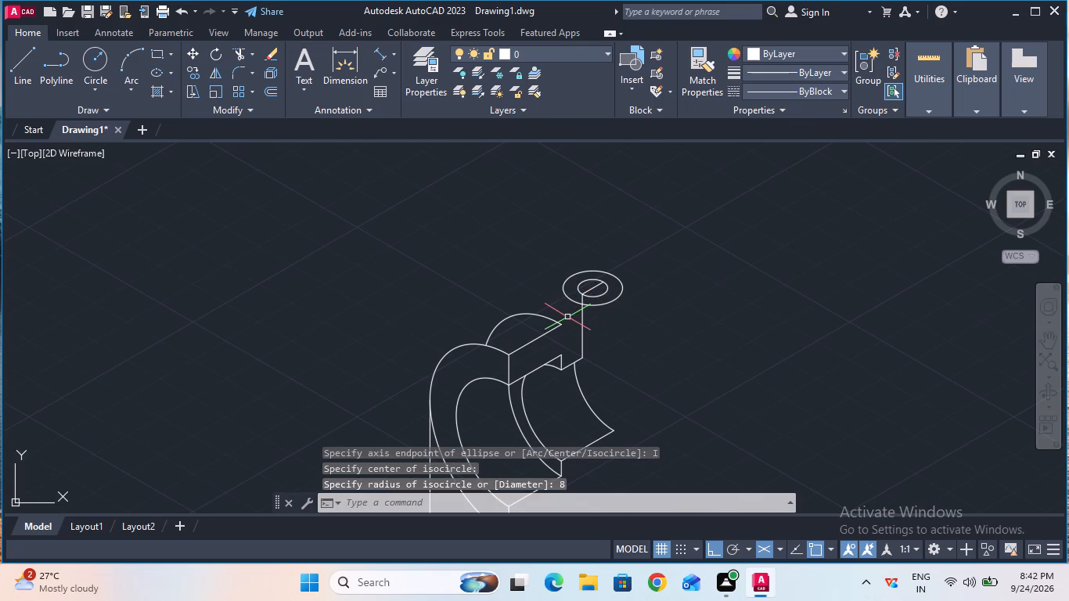
Extend both ends of the 8 mm line at 30° to the 8 mm radius isocircle.
key(Escape)
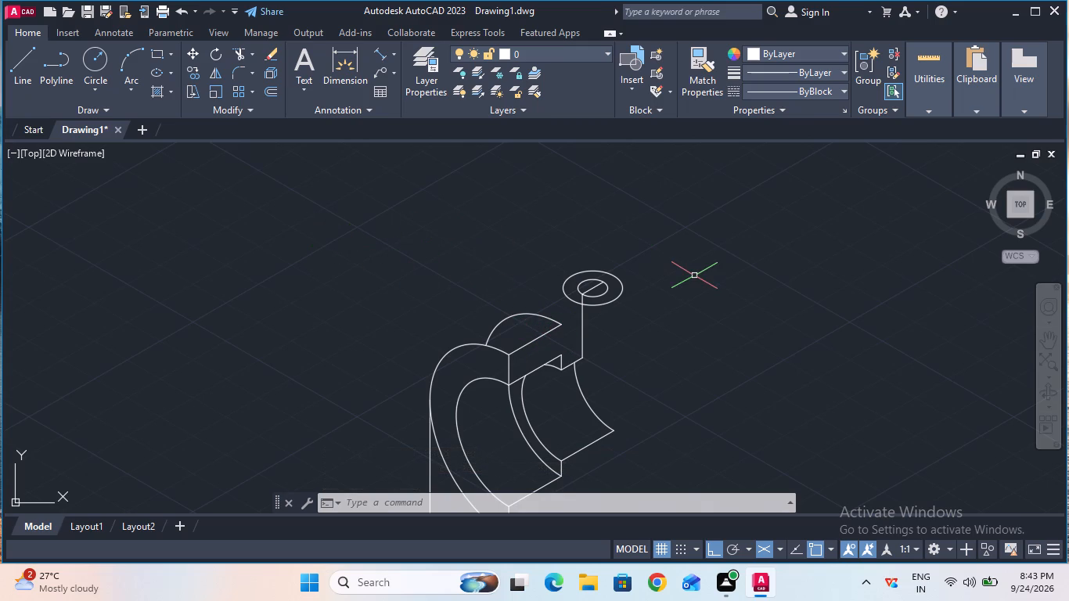
click(252, 55)
click(264, 116)
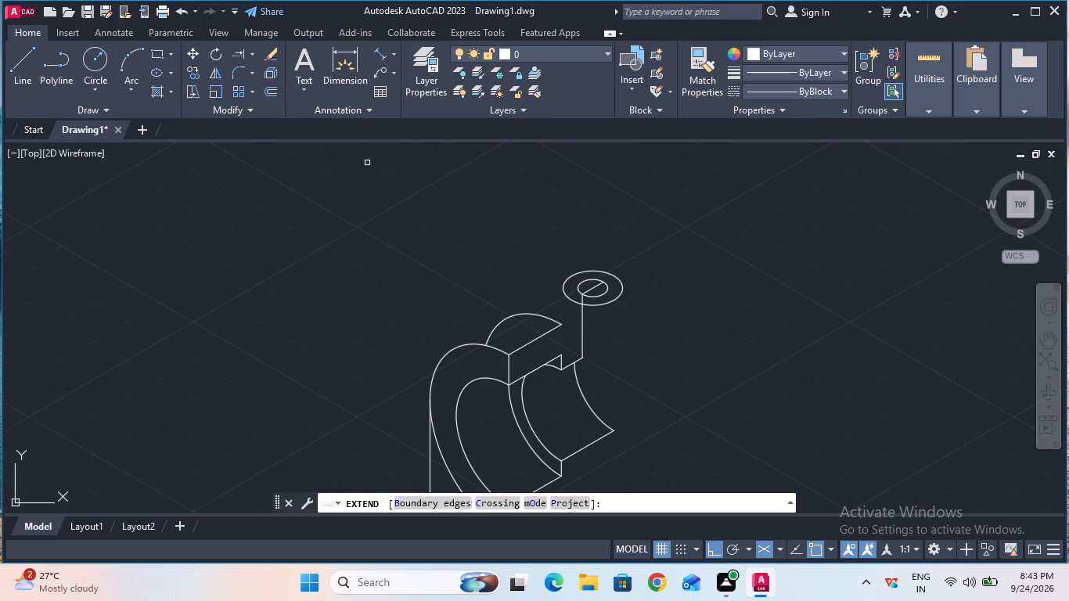
click(591, 290)
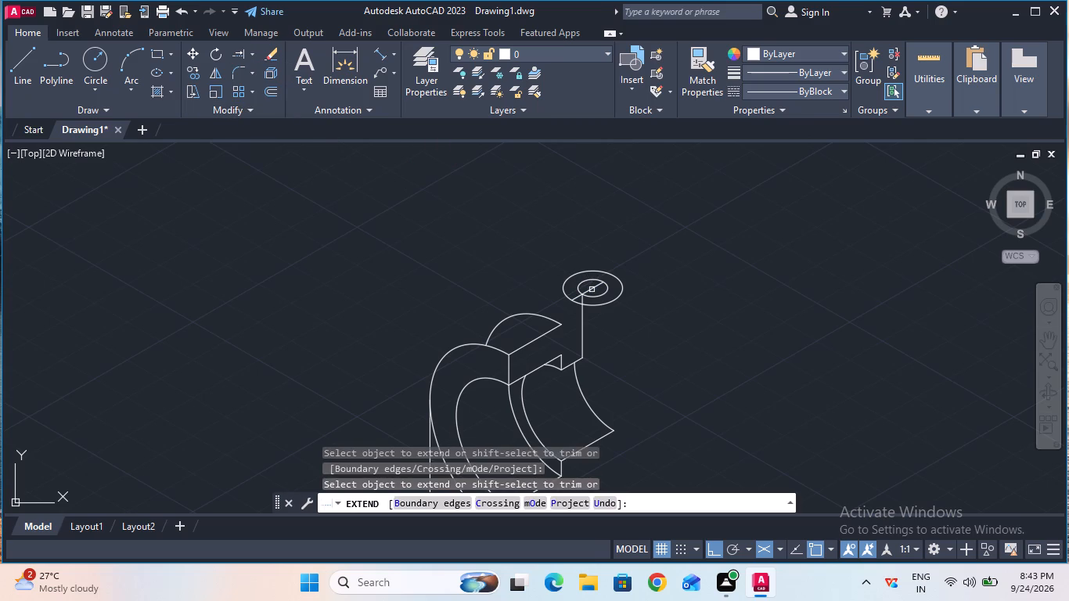
click(593, 288)
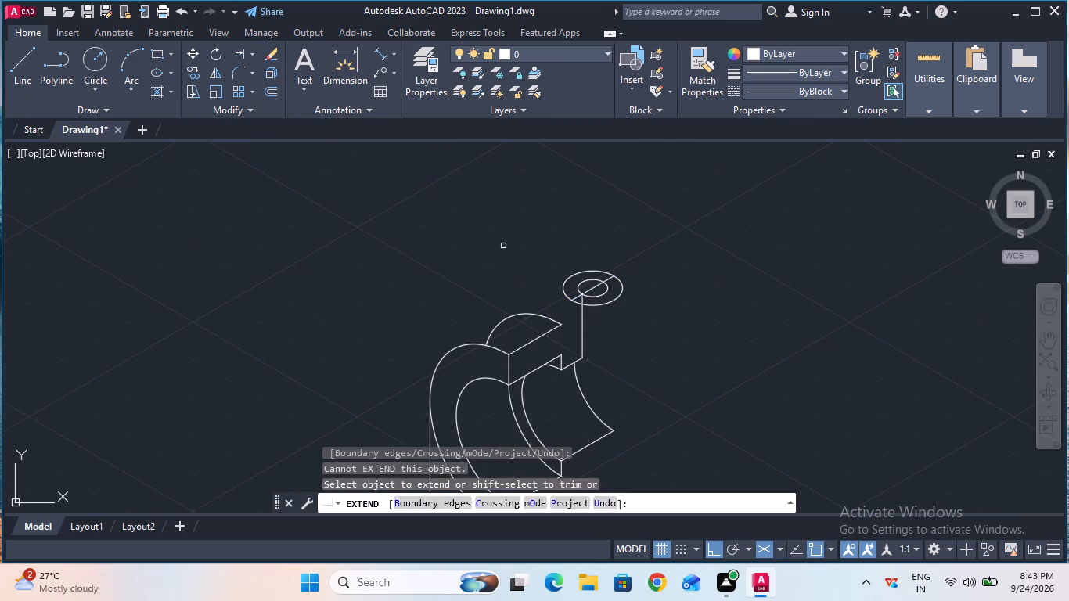
key(Escape)
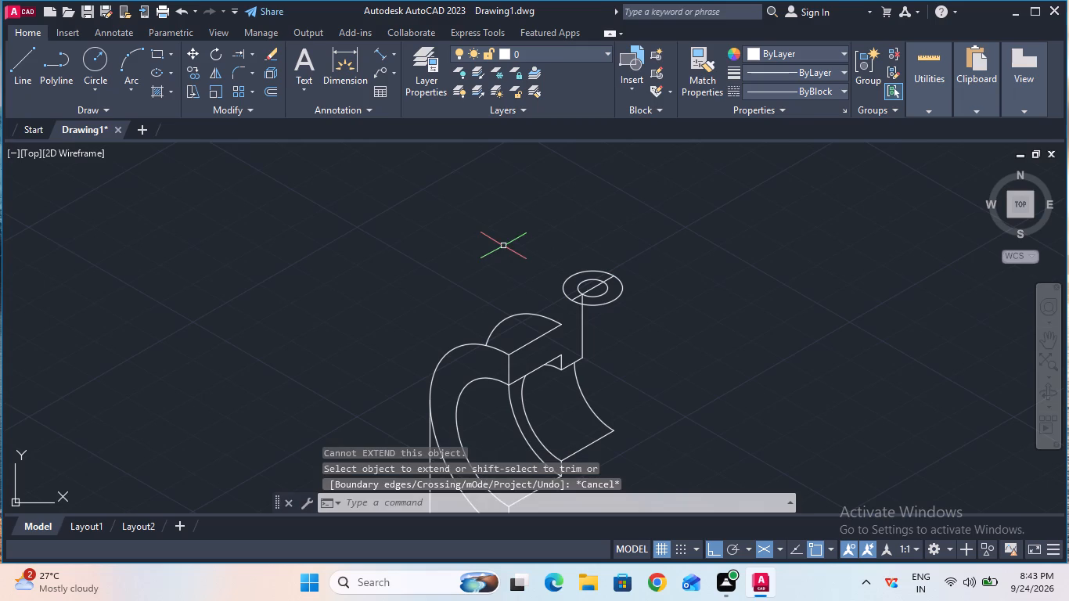
Draw a 6 mm vertical line down from the extended line's lower end, using the right isoplane.
click(24, 81)
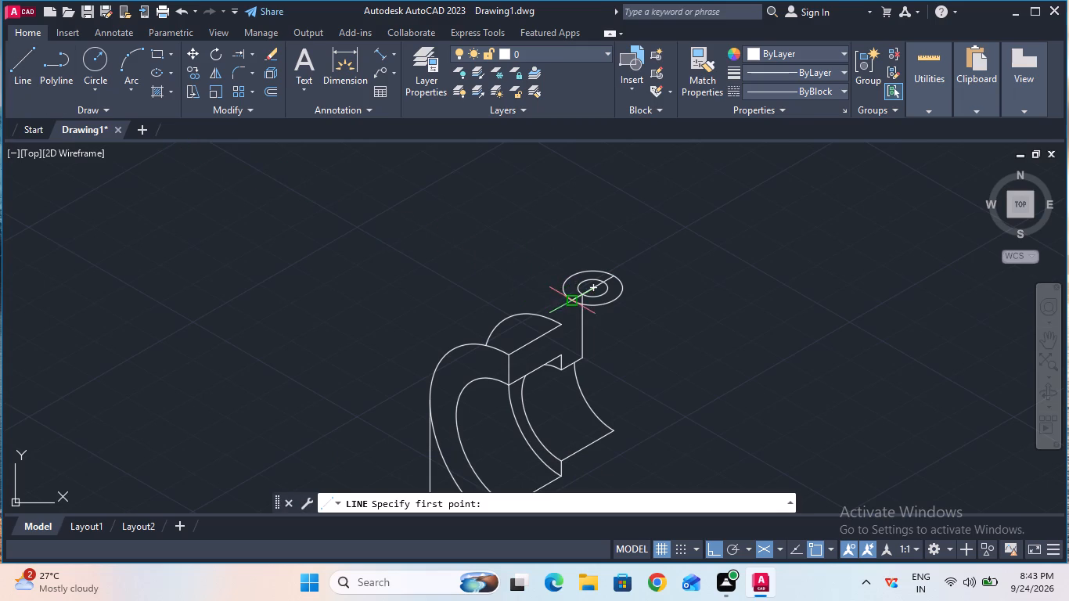
click(567, 301)
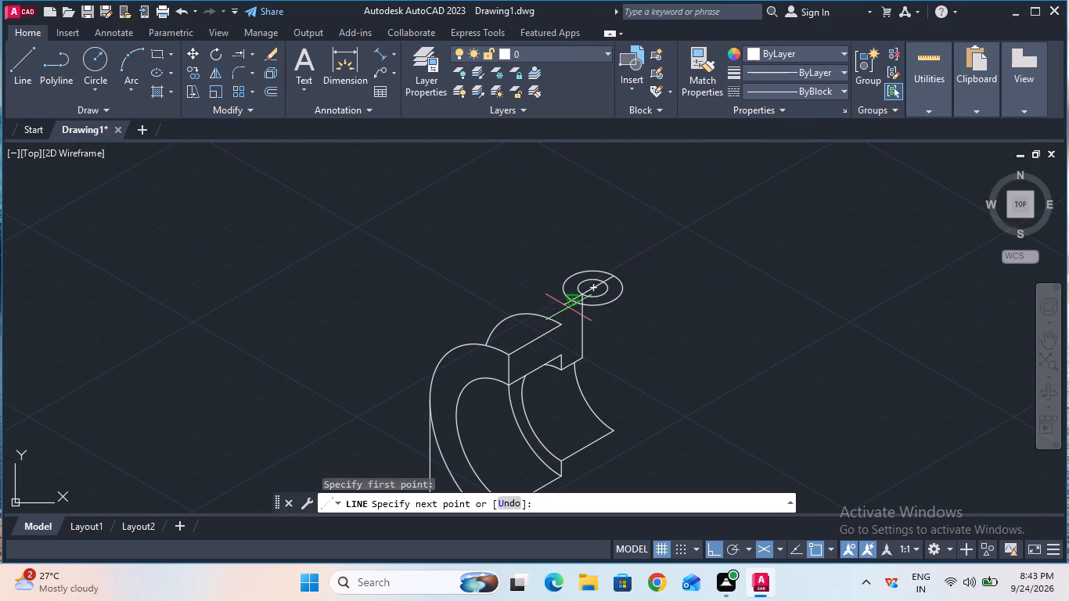
key(F5)
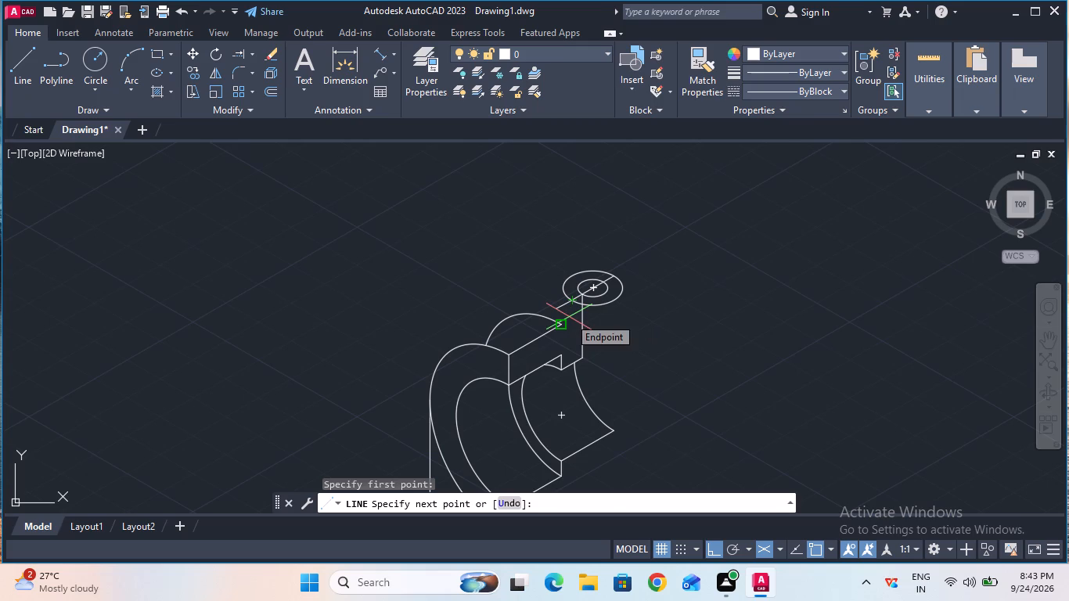
key(6)
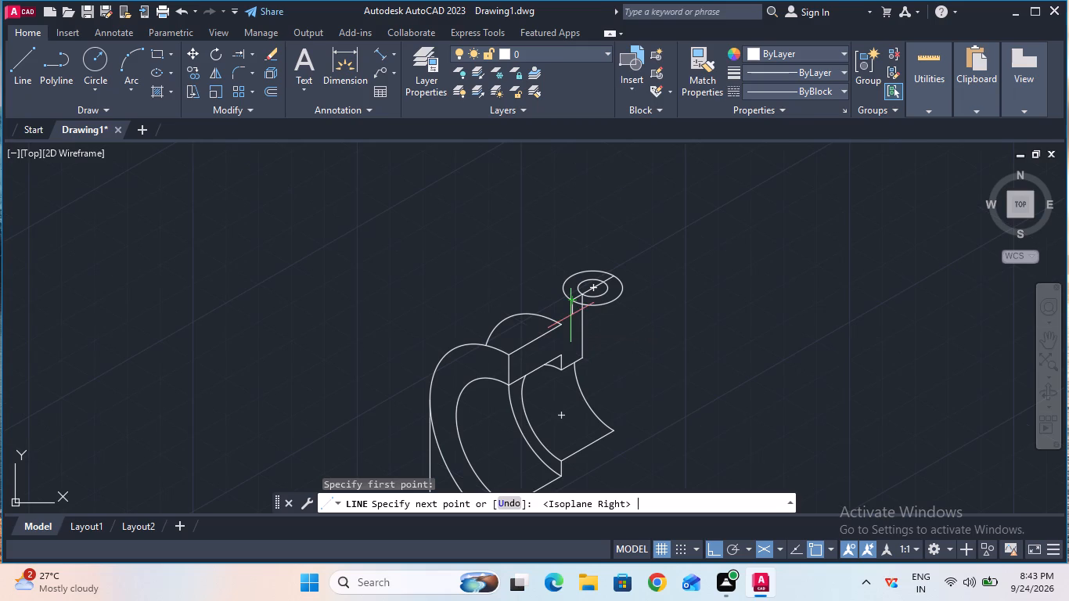
key(Return)
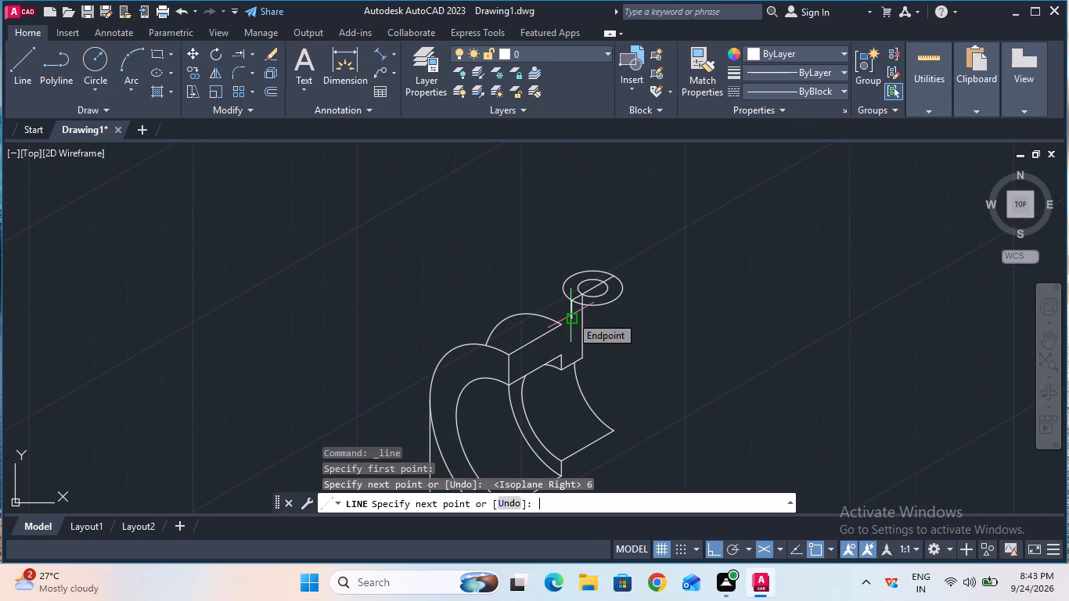
key(Escape)
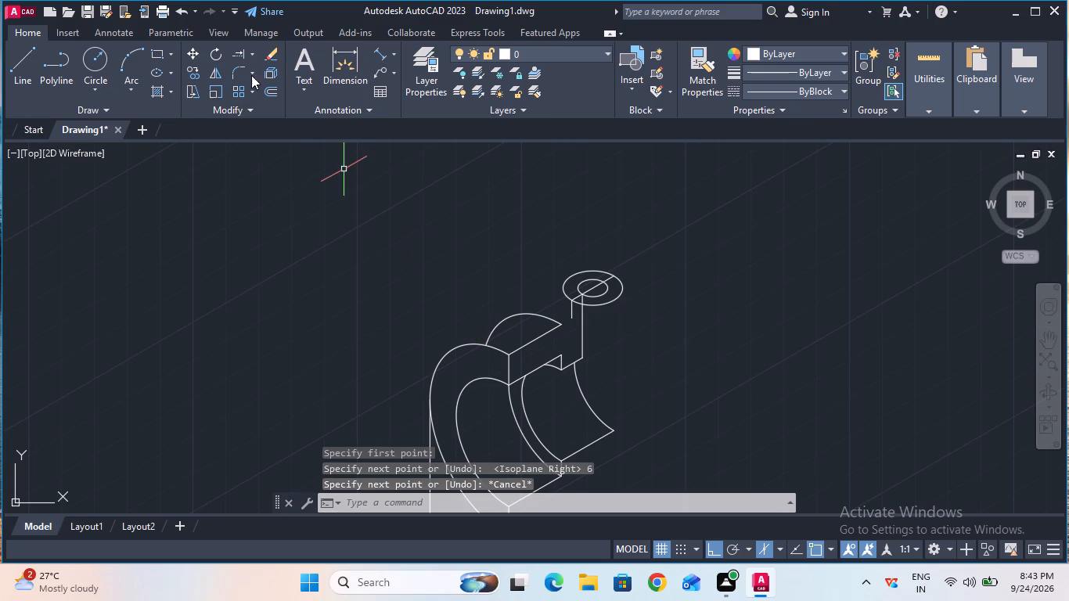
Extend the half-ring's upper 30° edge to the foot of the 6 mm vertical line.
click(238, 59)
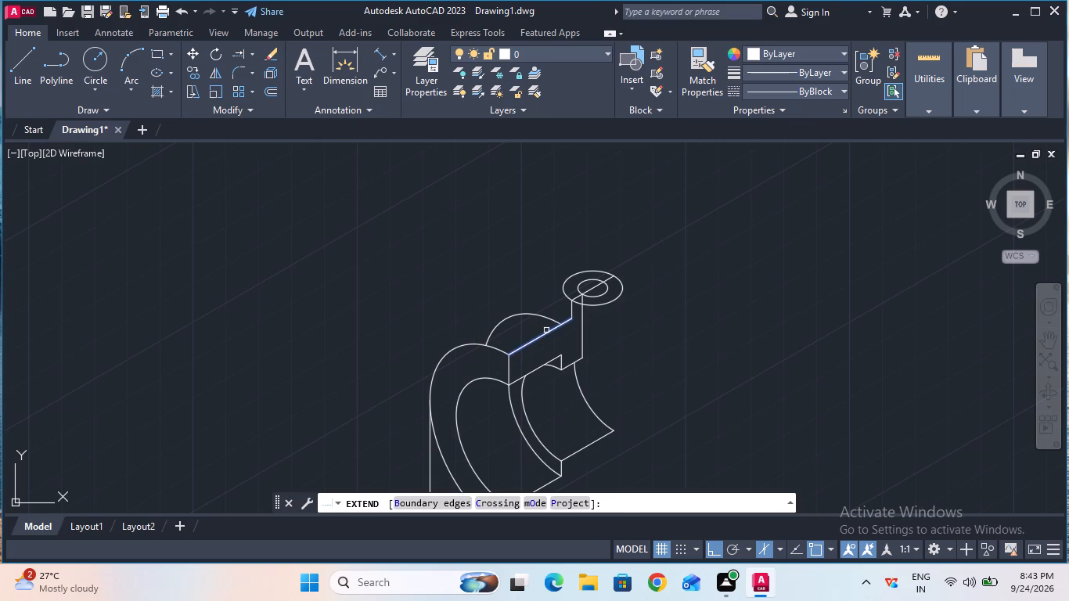
click(547, 331)
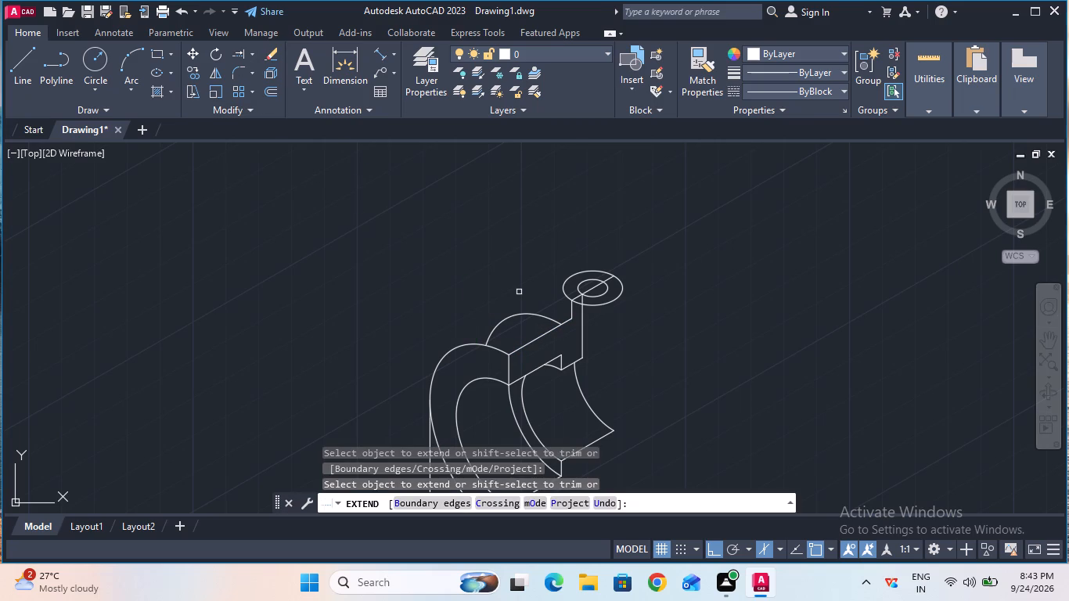
key(Escape)
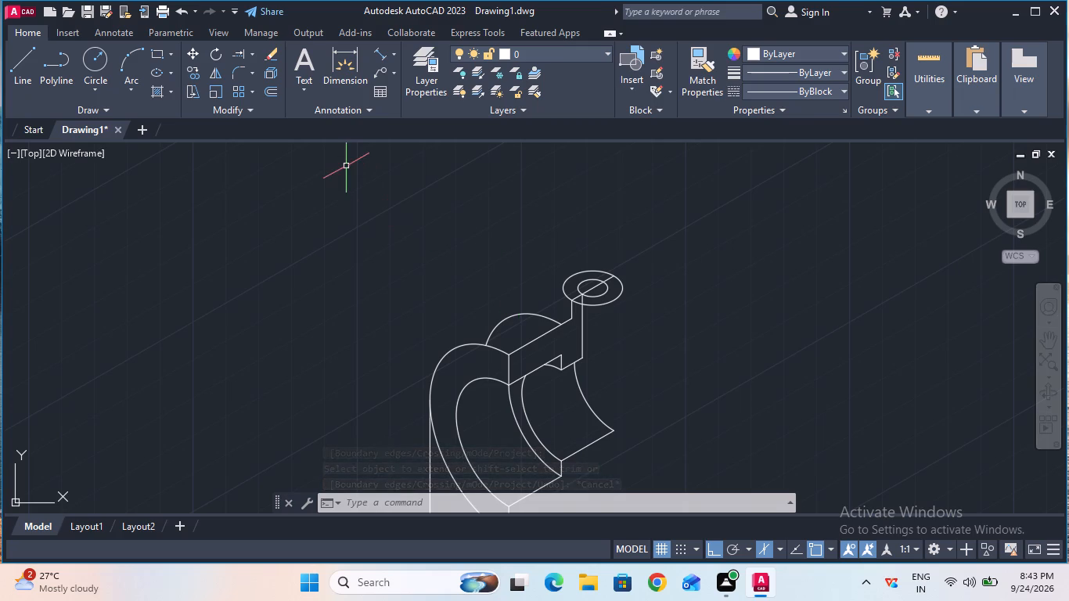
Trim the front halves of both boss isocircles and the part of the 30° line inside the inner one.
click(254, 55)
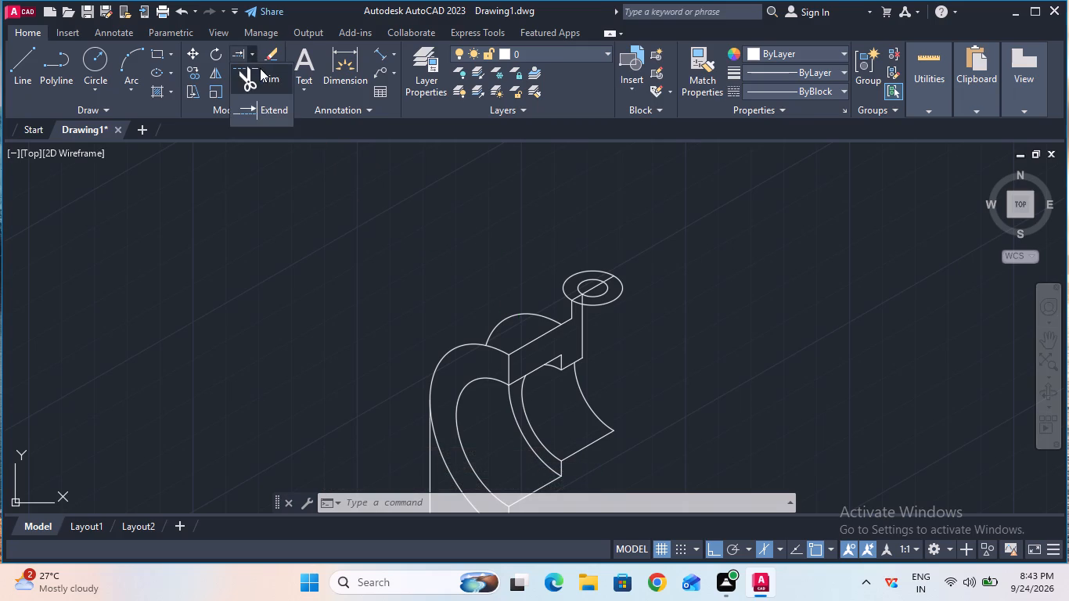
click(260, 68)
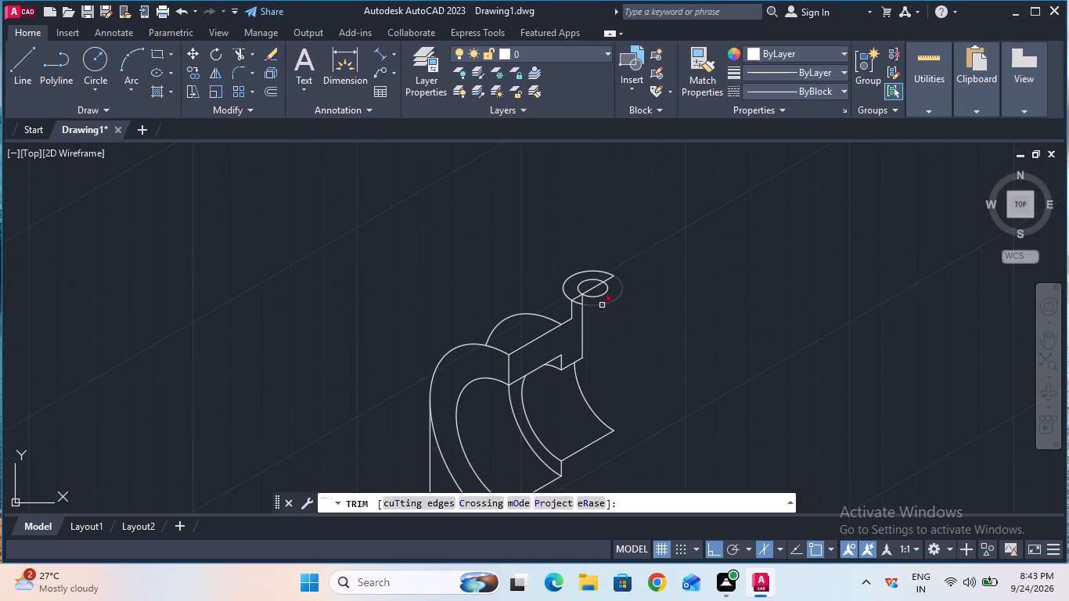
click(602, 305)
click(599, 298)
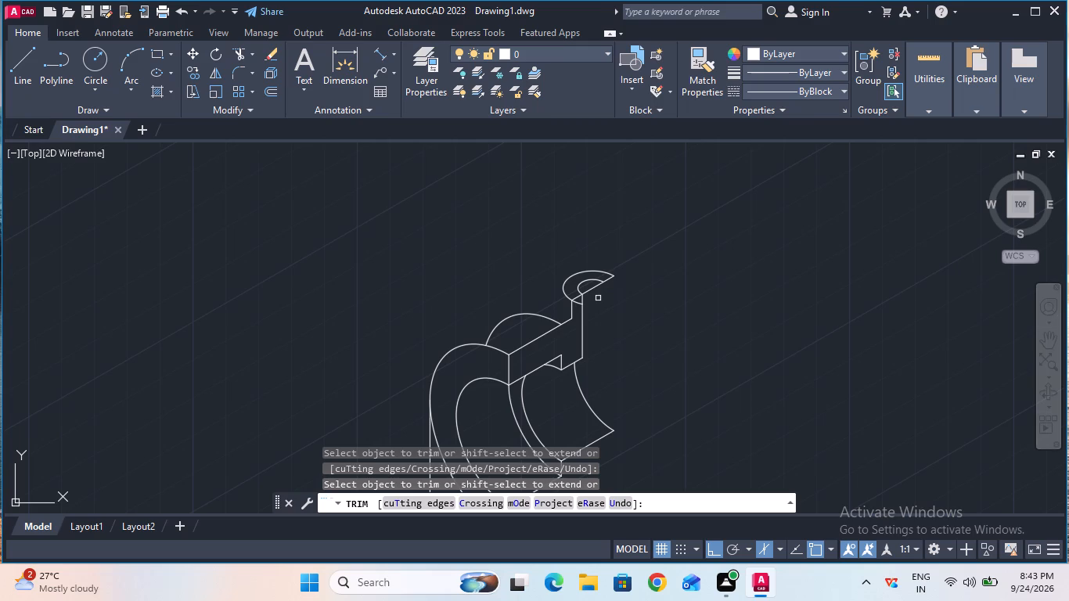
click(581, 306)
click(593, 290)
key(Escape)
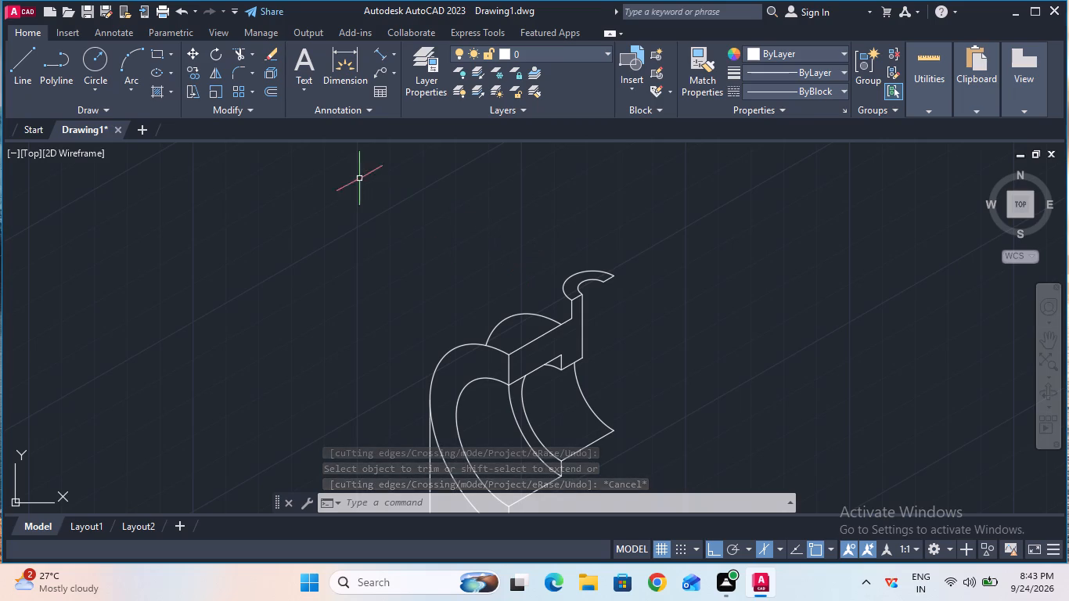
Copy the boss's outer half-isocircle 6 mm straight down from its centre.
click(197, 76)
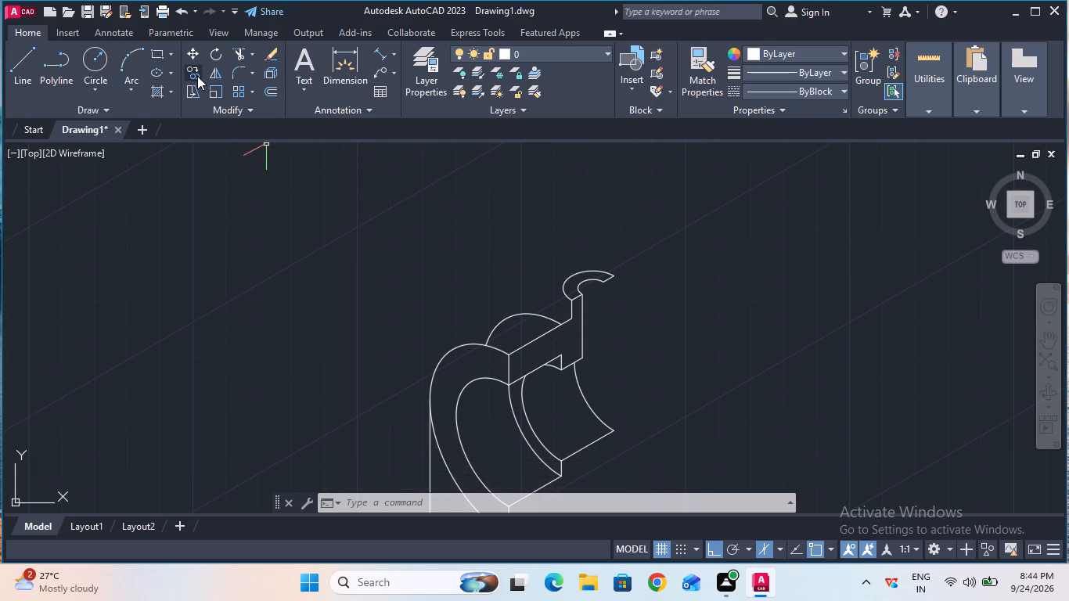
click(563, 288)
key(Return)
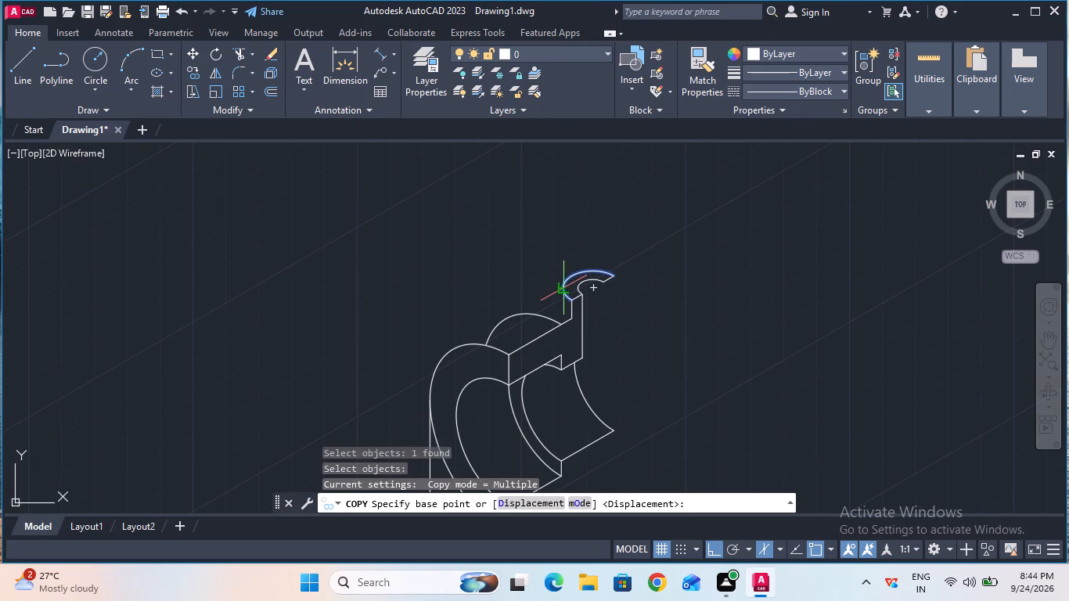
click(594, 288)
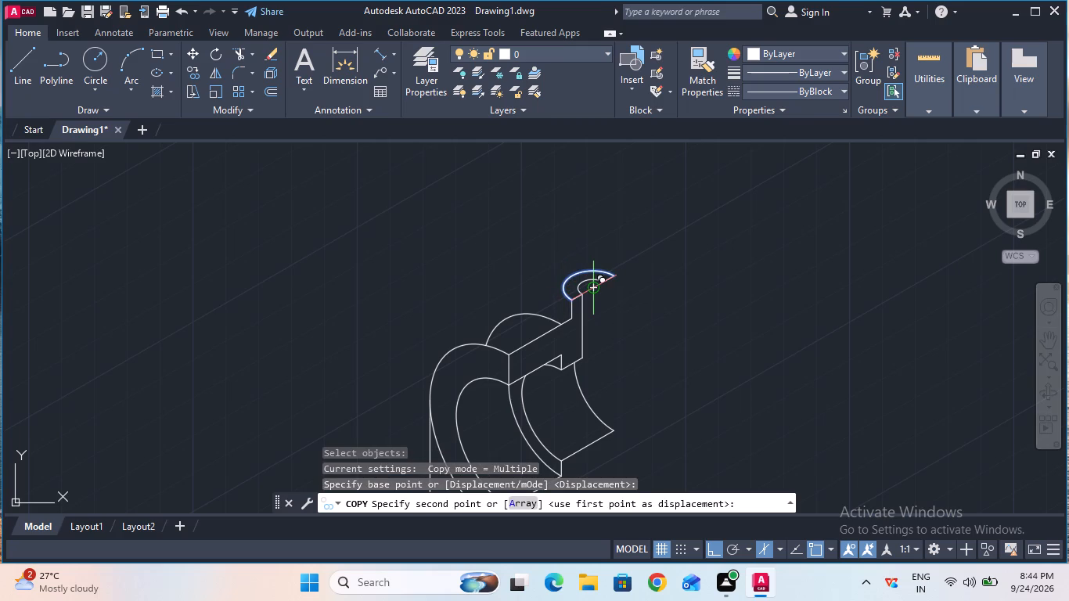
click(595, 306)
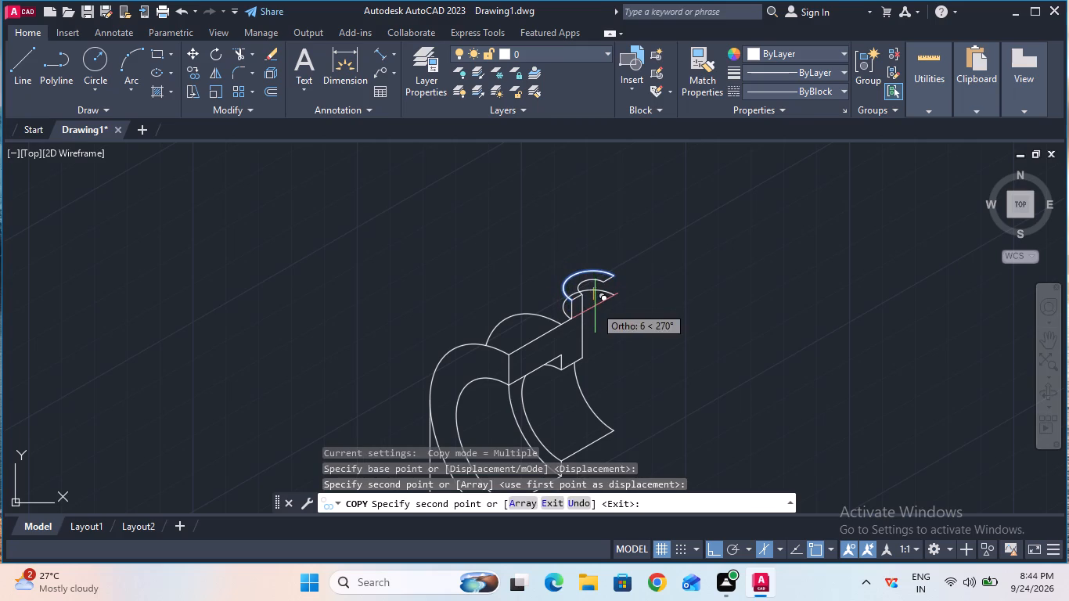
key(Escape)
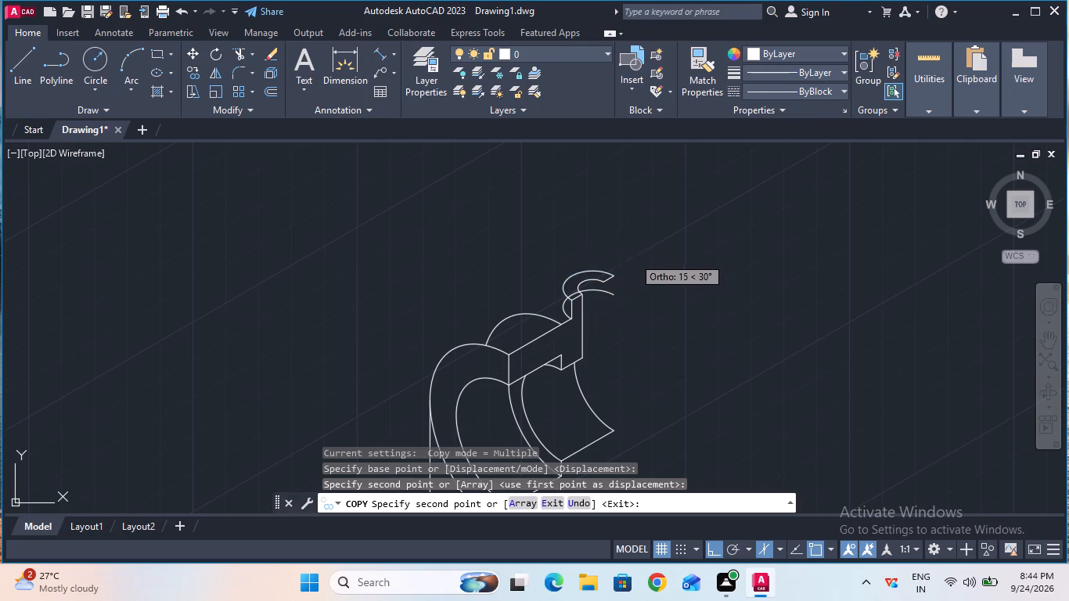
Trim the copied arc where it passes behind the rear vertical line and the boss's narrow front face.
click(239, 61)
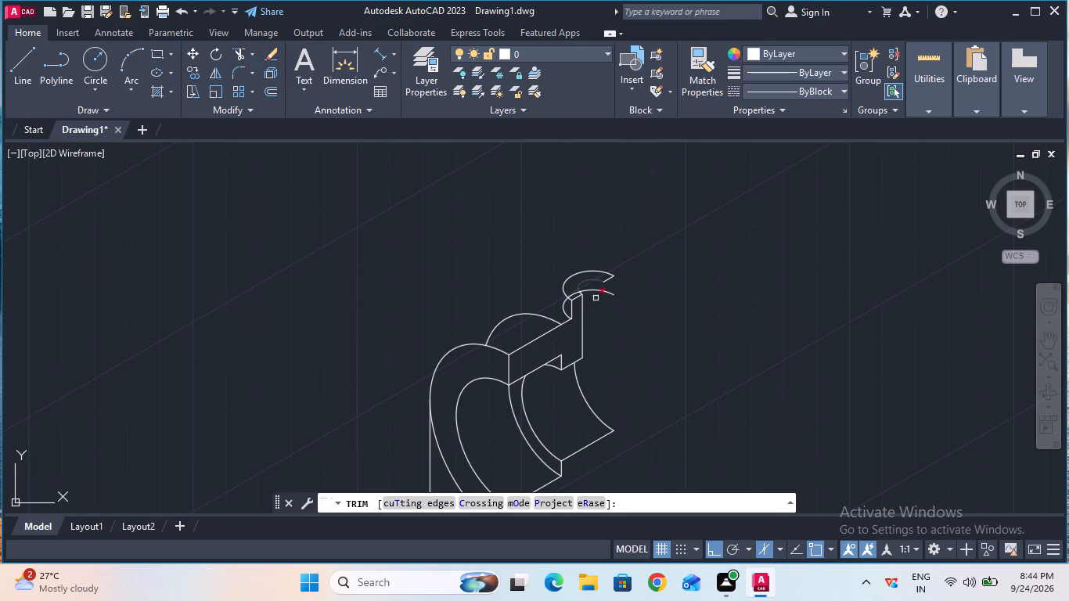
click(613, 294)
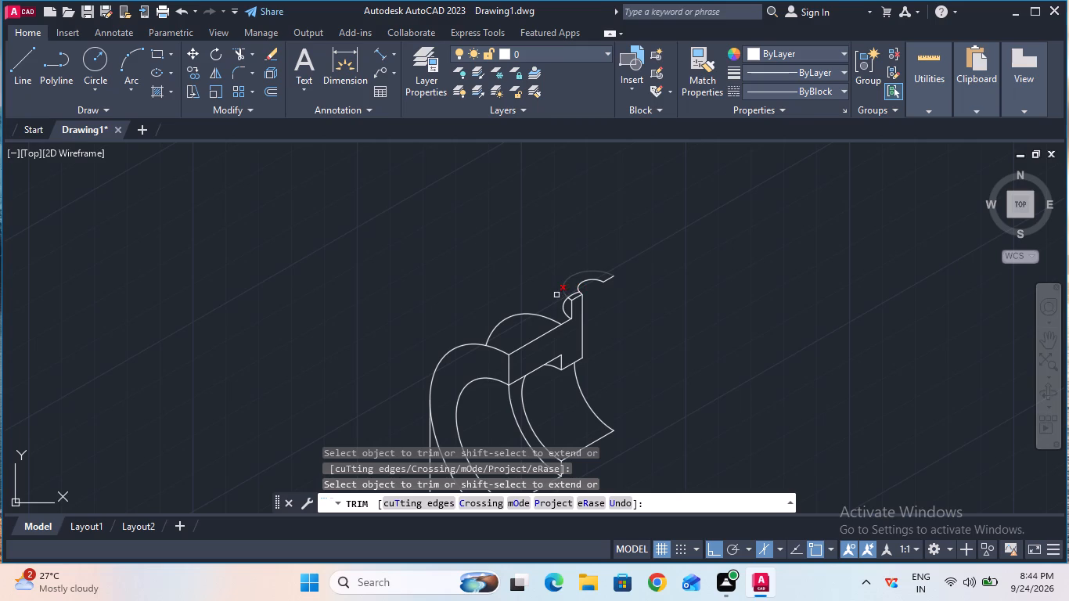
double_click(574, 293)
key(Escape)
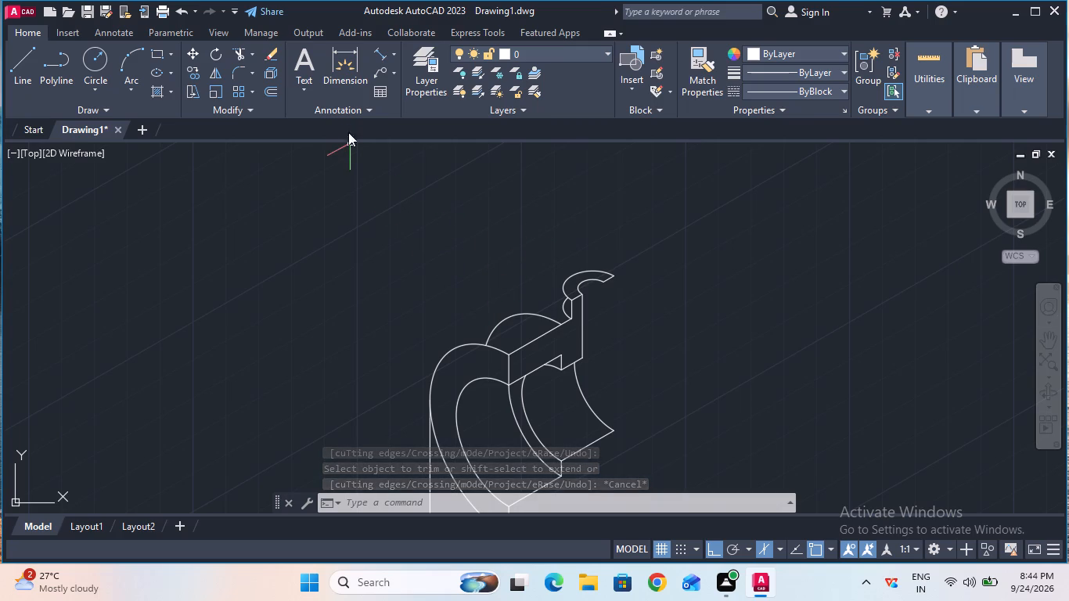
Check the rear vertical line's length with an aligned dimension, without placing it.
click(376, 55)
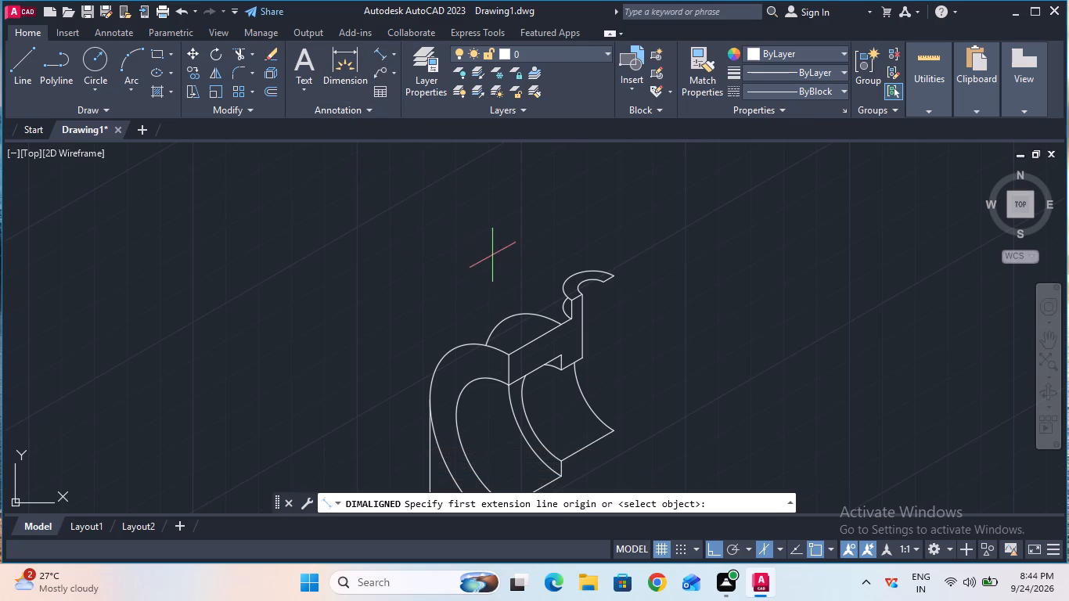
click(584, 294)
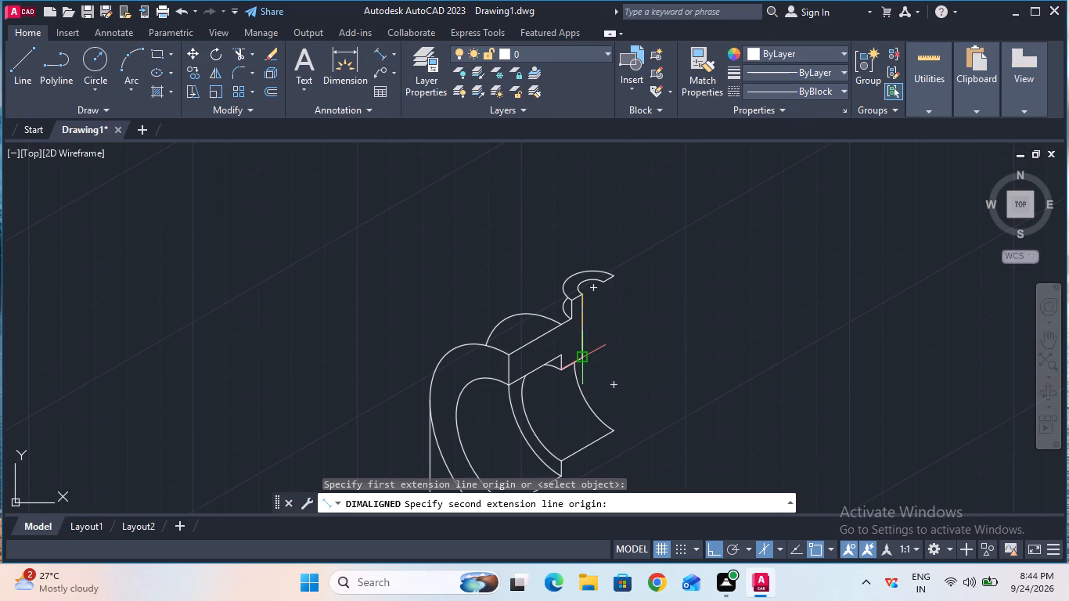
click(585, 353)
key(Escape)
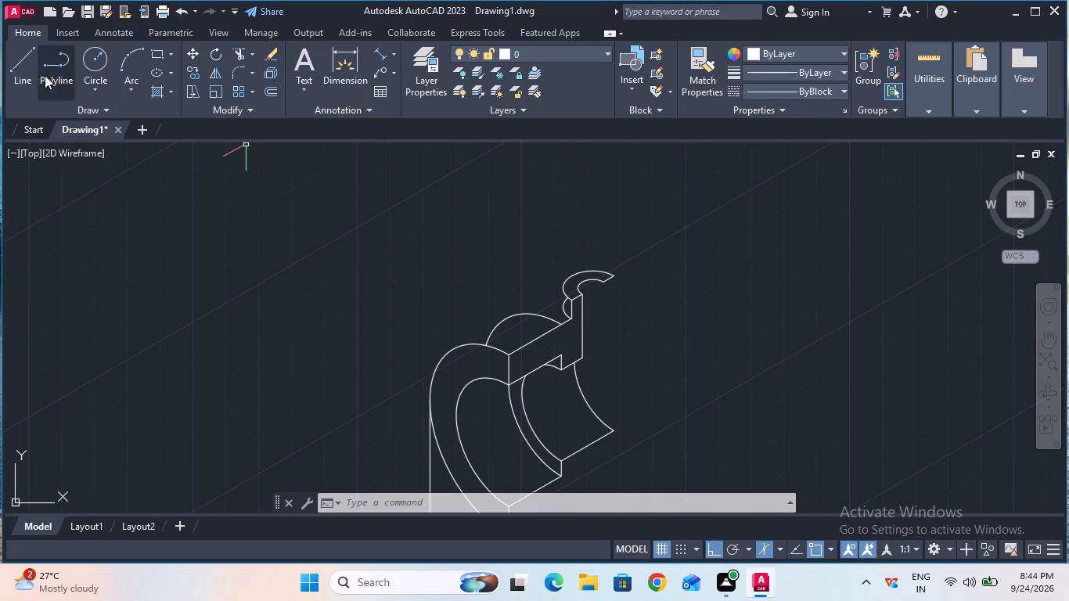
Draw a vertical line joining the outermost points of the boss's upper and lower outer arcs.
click(22, 67)
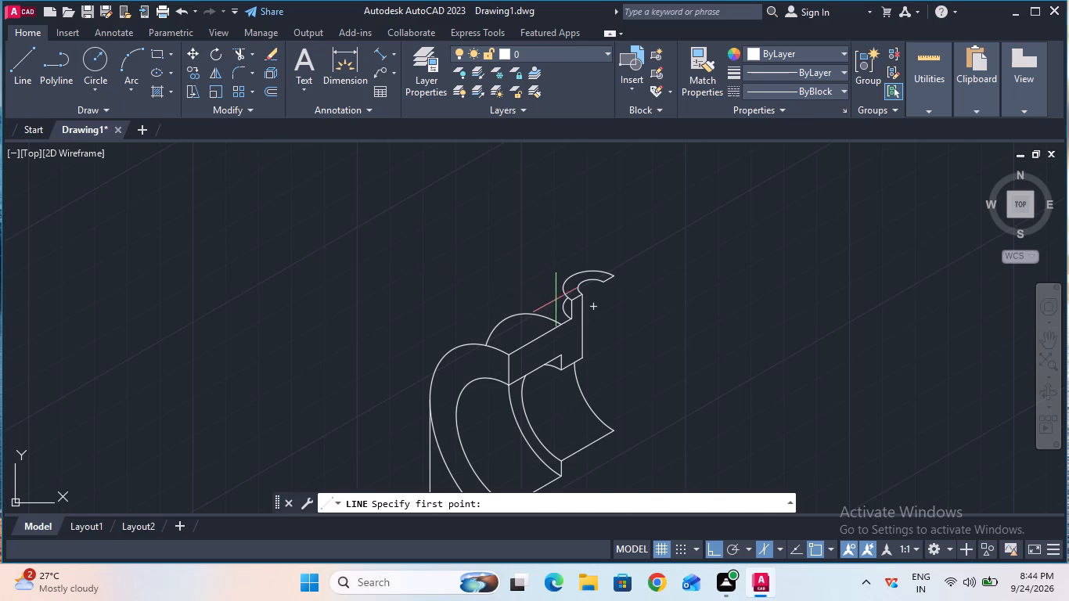
click(562, 302)
click(560, 287)
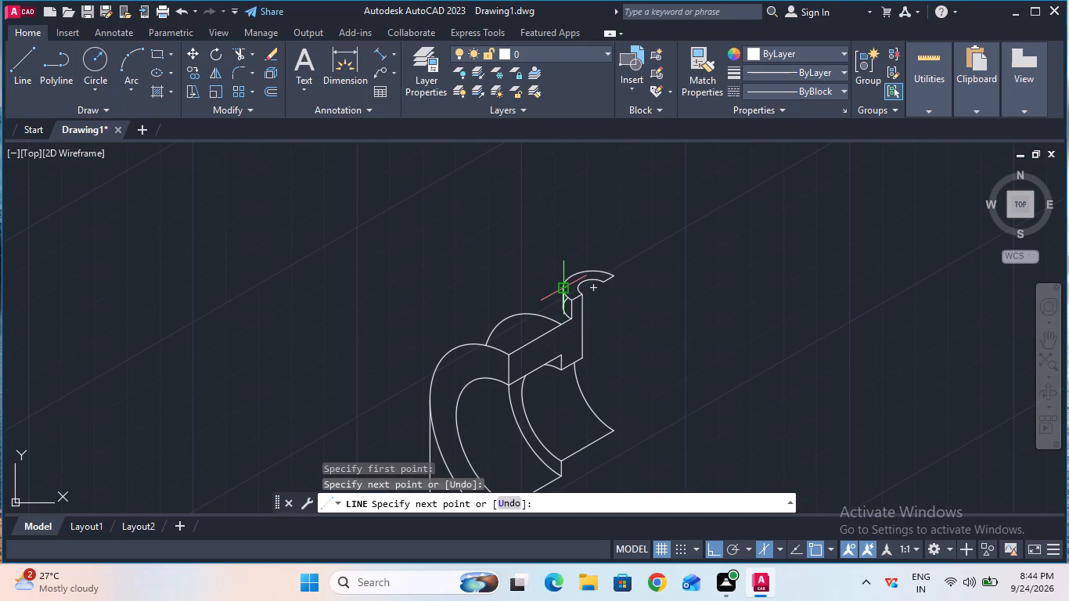
ctrl+scroll(566, 302, up, 2)
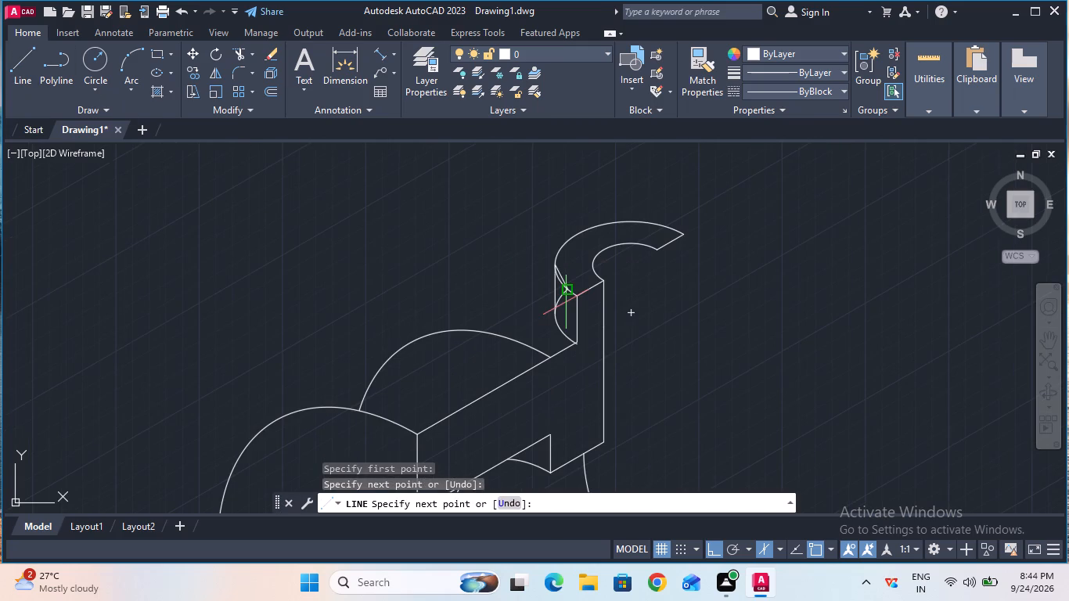
key(Escape)
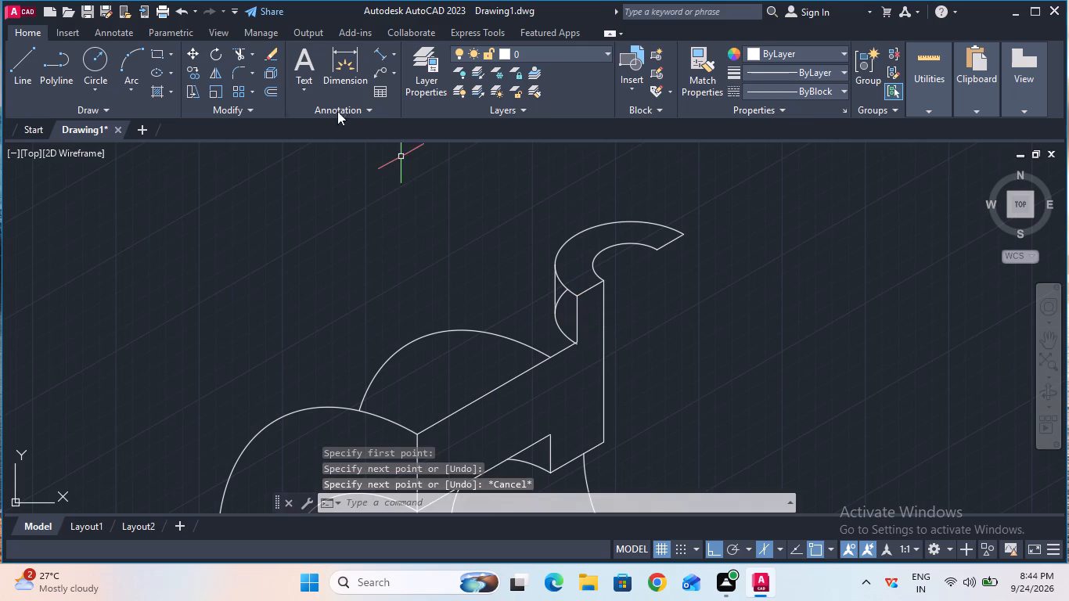
Trim the leftover piece of the boss's lower outer arc between the new vertical tangent line and the narrow front face.
click(239, 56)
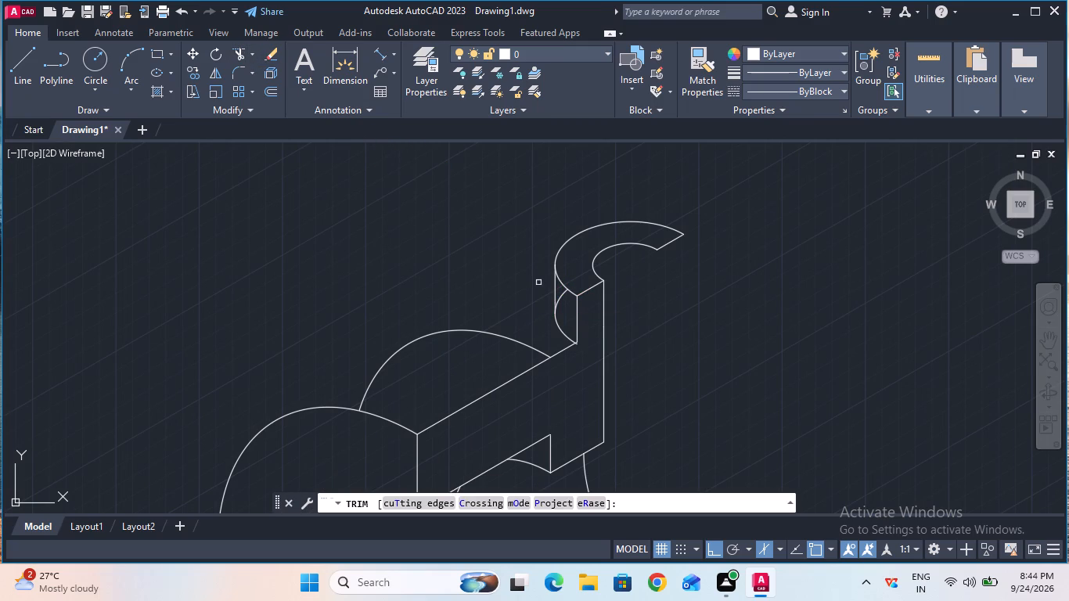
click(561, 297)
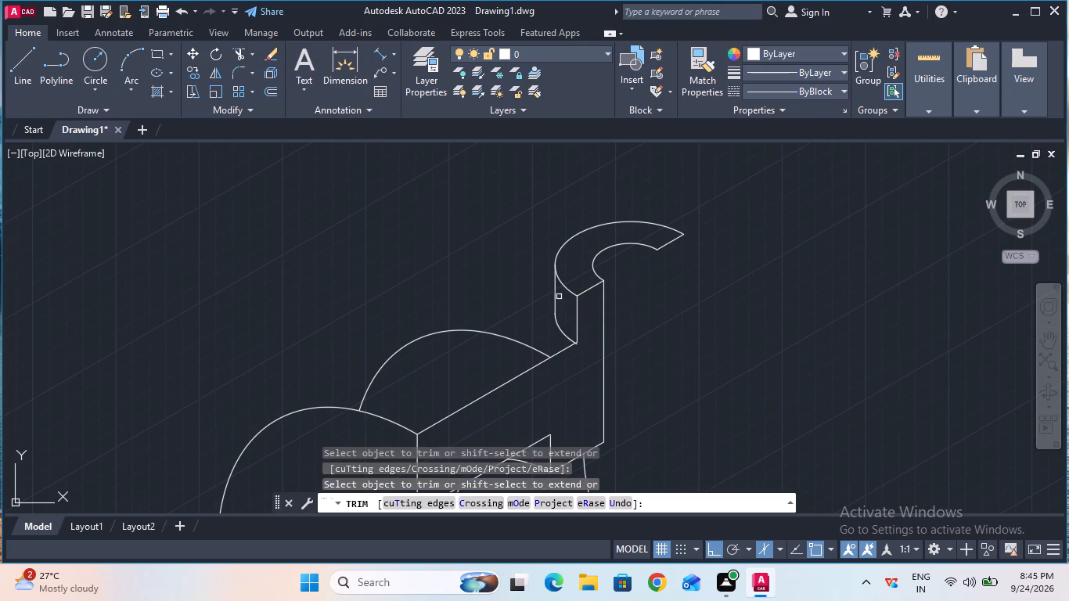
key(Escape)
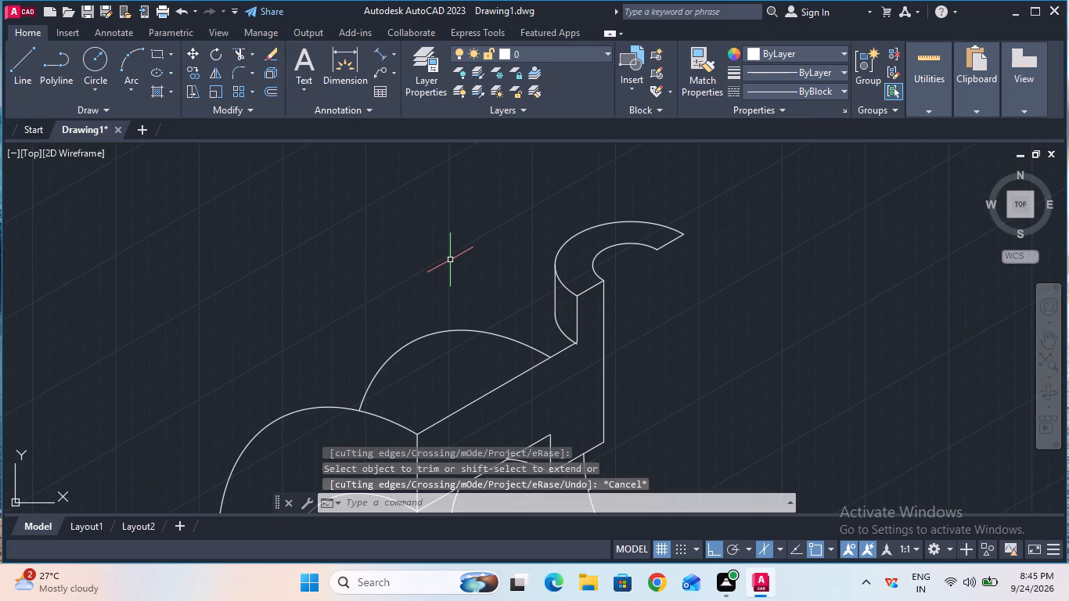
Draw a 21 mm vertical line straight down from the far end of the boss's inner arc.
ctrl+scroll(450, 260, down, 2)
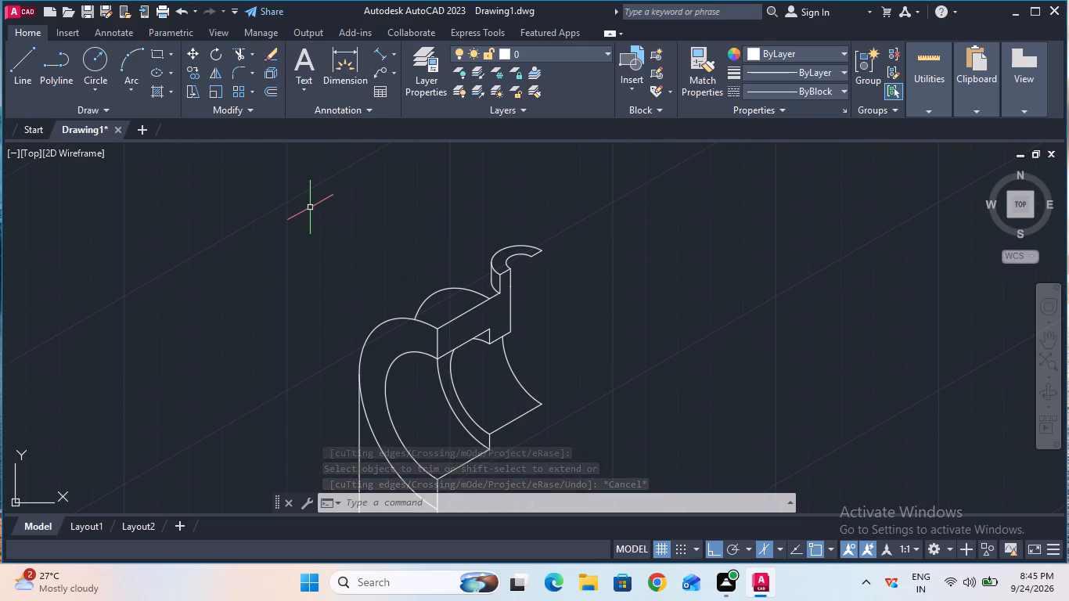
click(21, 81)
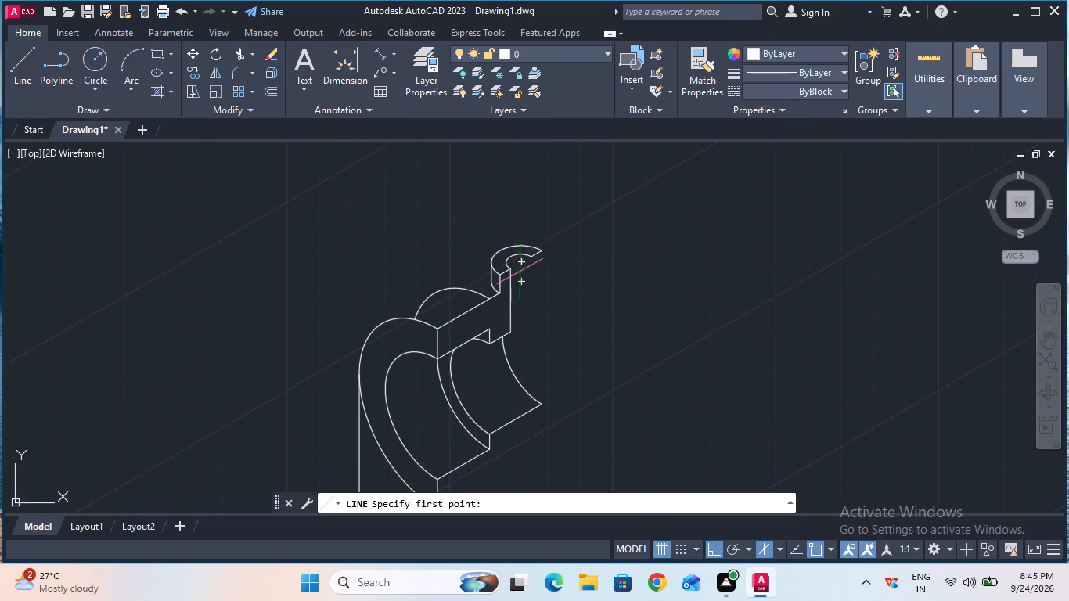
click(533, 260)
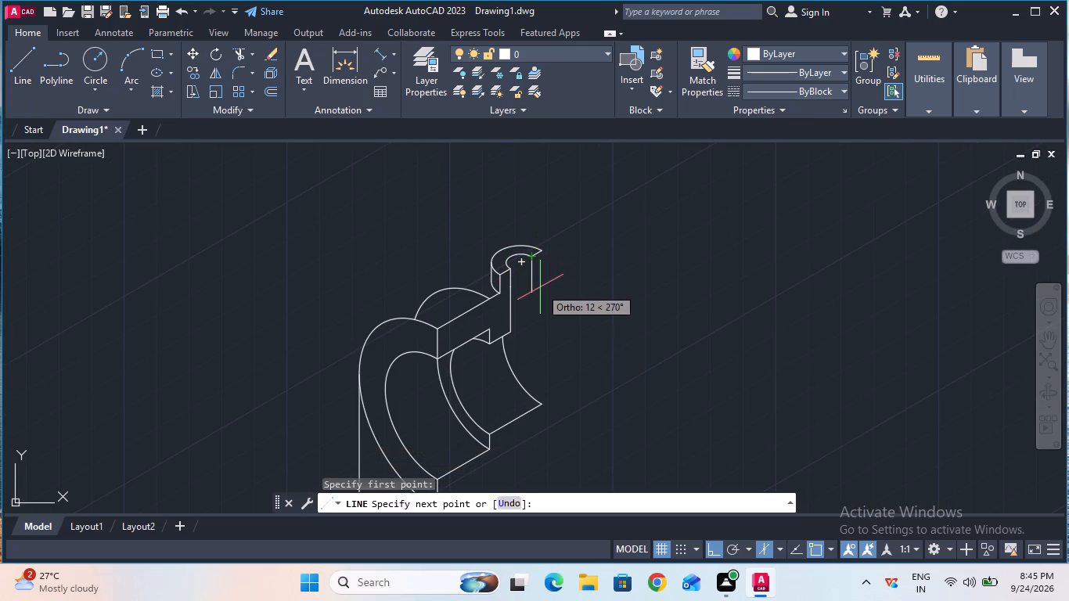
text(21)
key(Return)
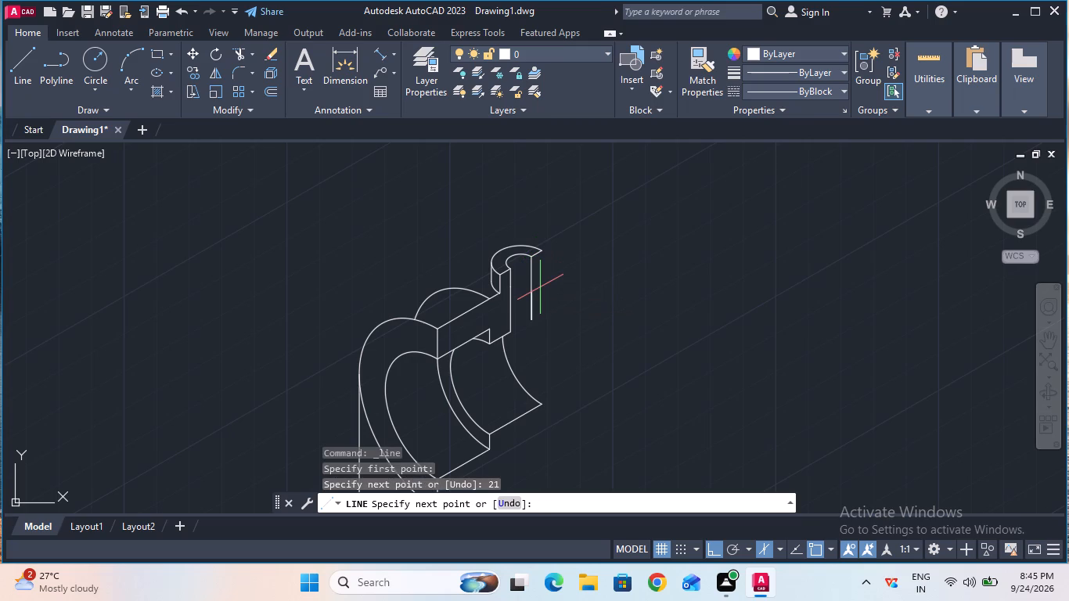
key(Escape)
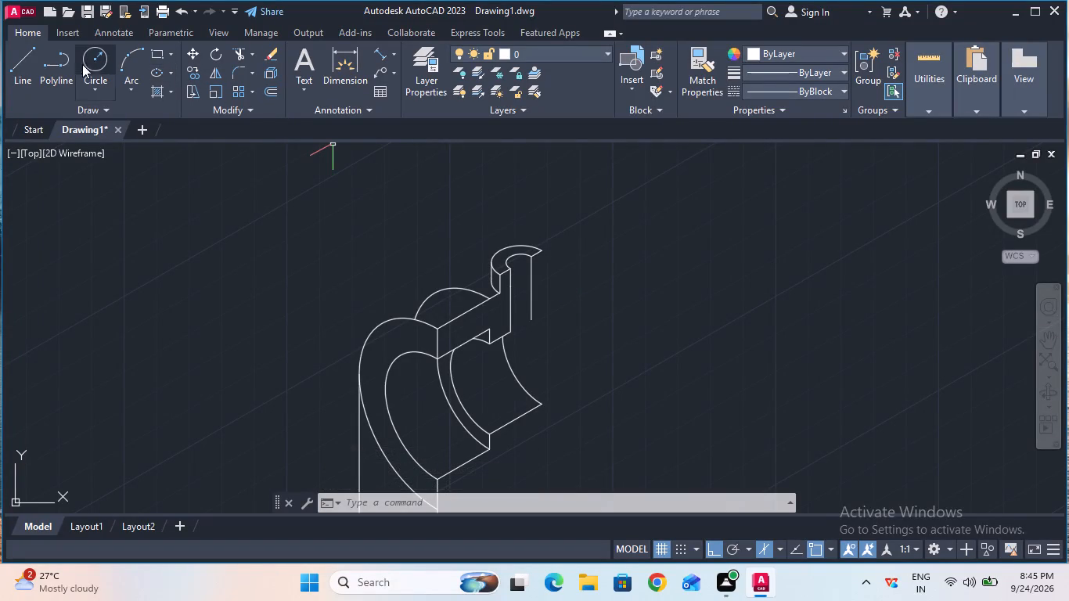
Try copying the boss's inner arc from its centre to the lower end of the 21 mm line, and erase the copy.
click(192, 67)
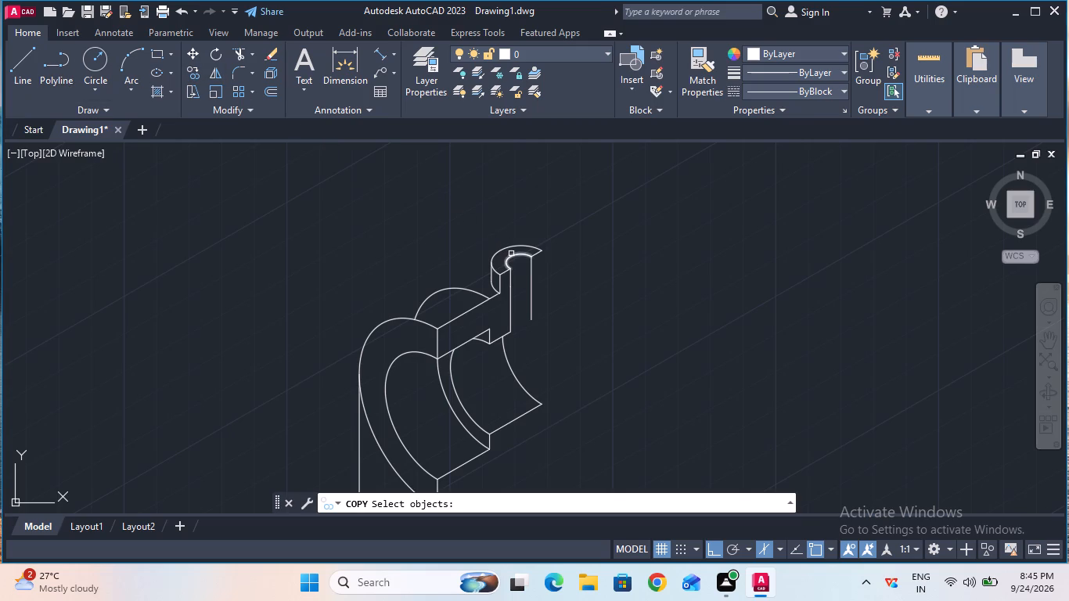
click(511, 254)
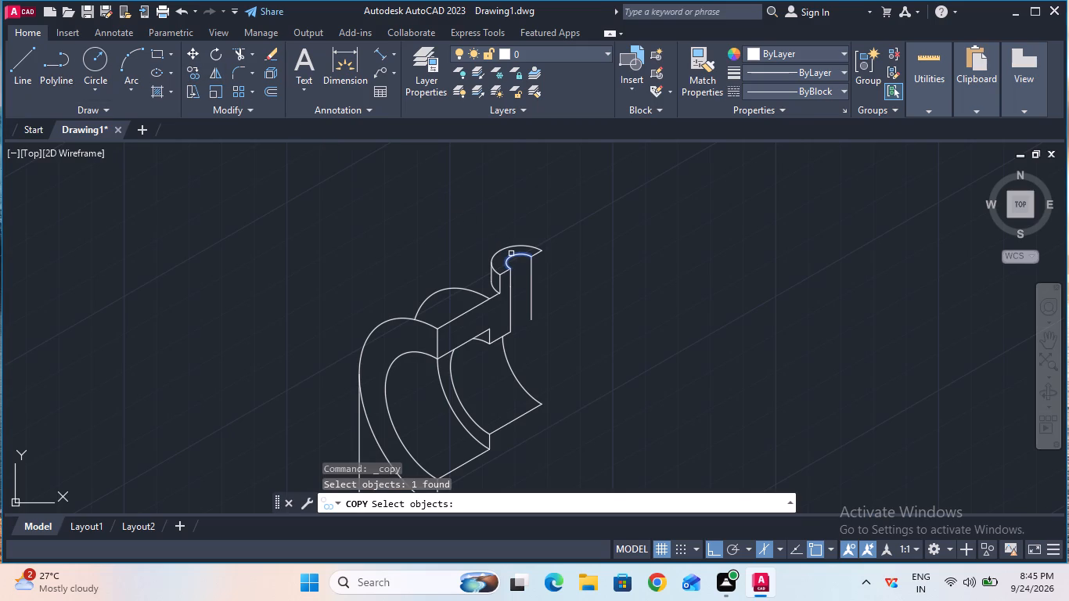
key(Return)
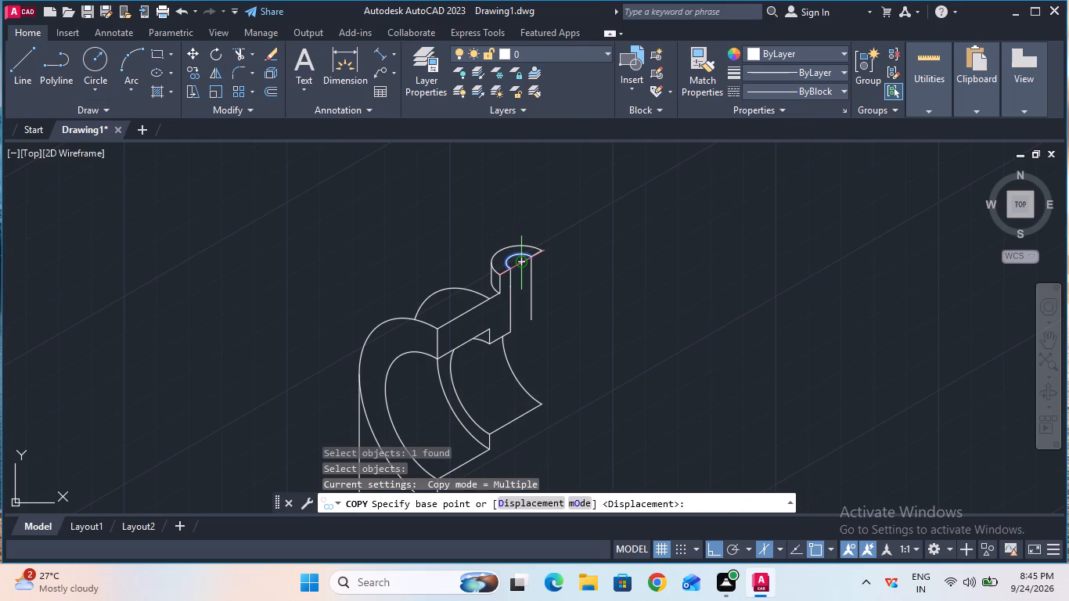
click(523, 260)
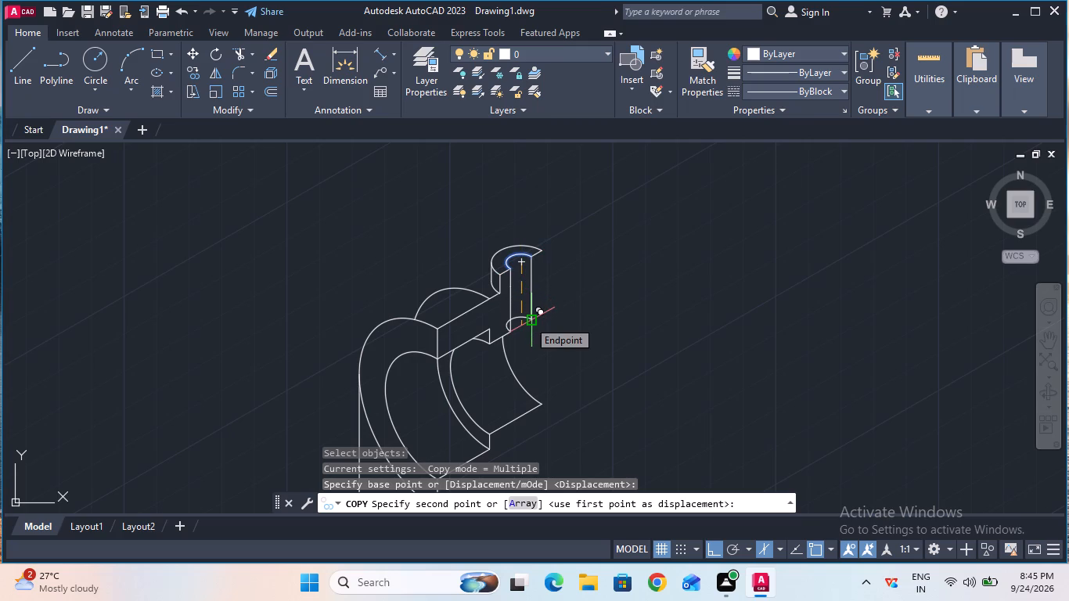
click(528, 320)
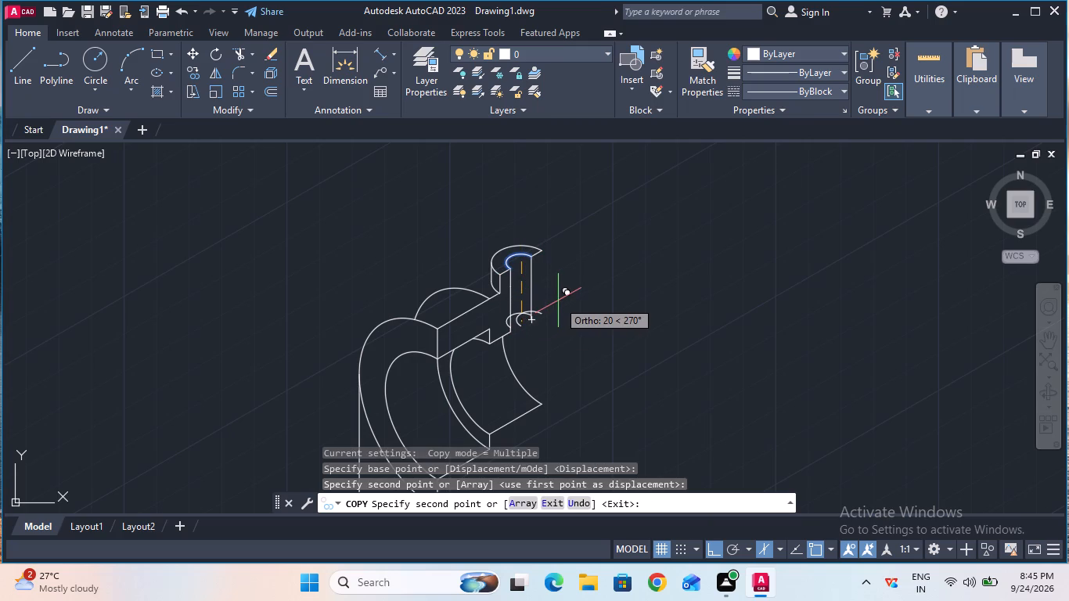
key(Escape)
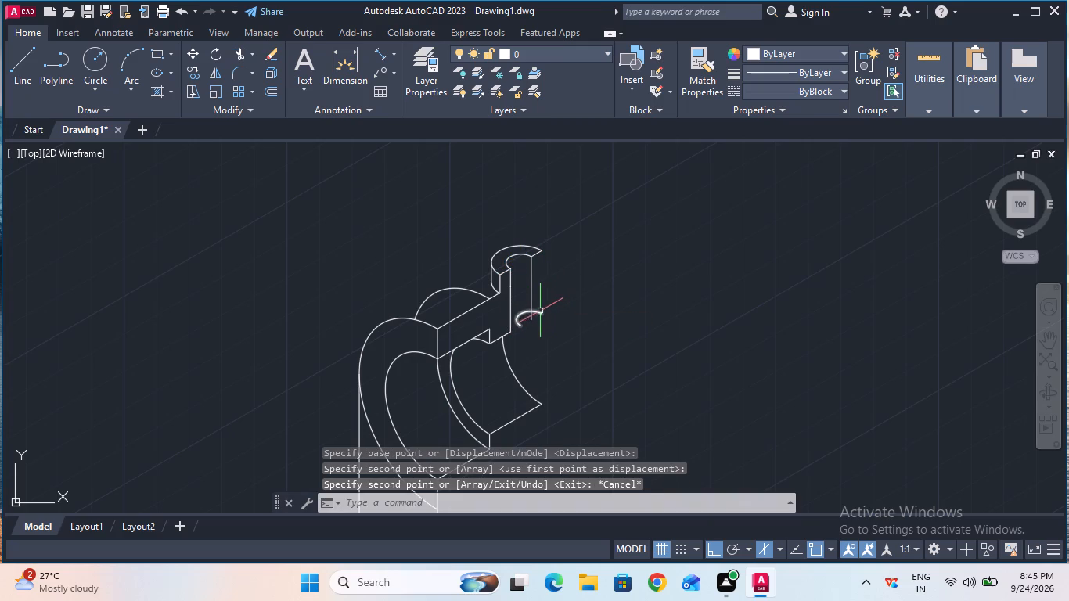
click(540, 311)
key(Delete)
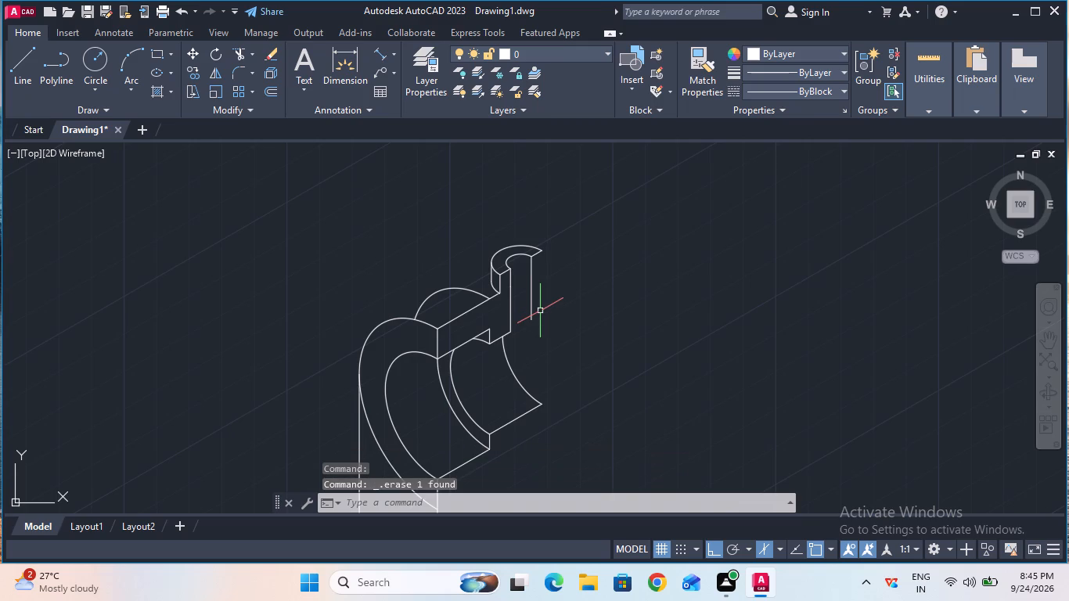
Copy the boss's inner arc 21 mm straight down from its centre.
click(193, 77)
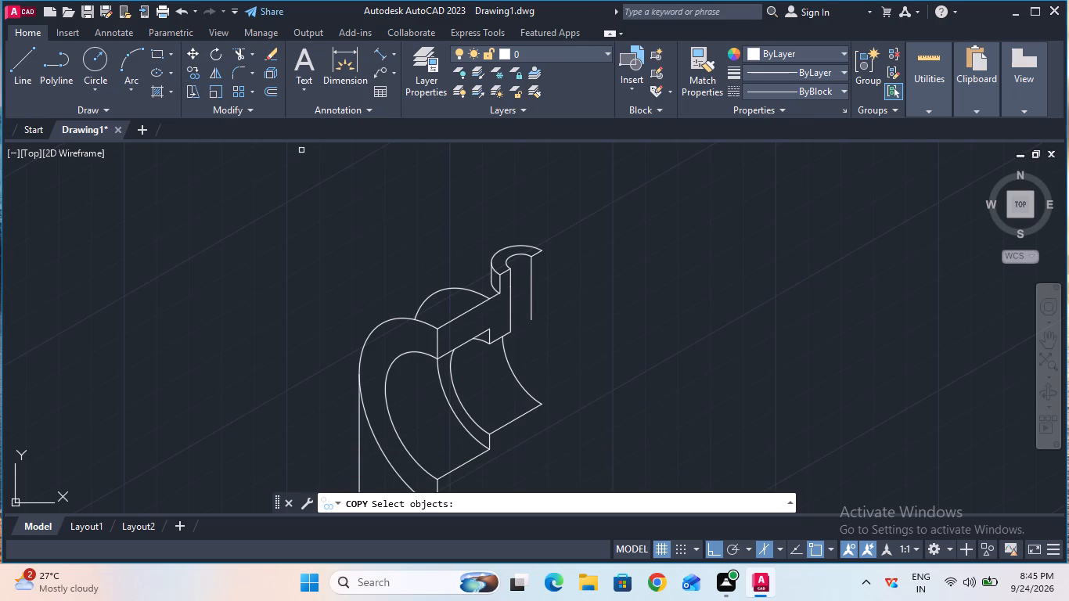
click(511, 257)
key(Return)
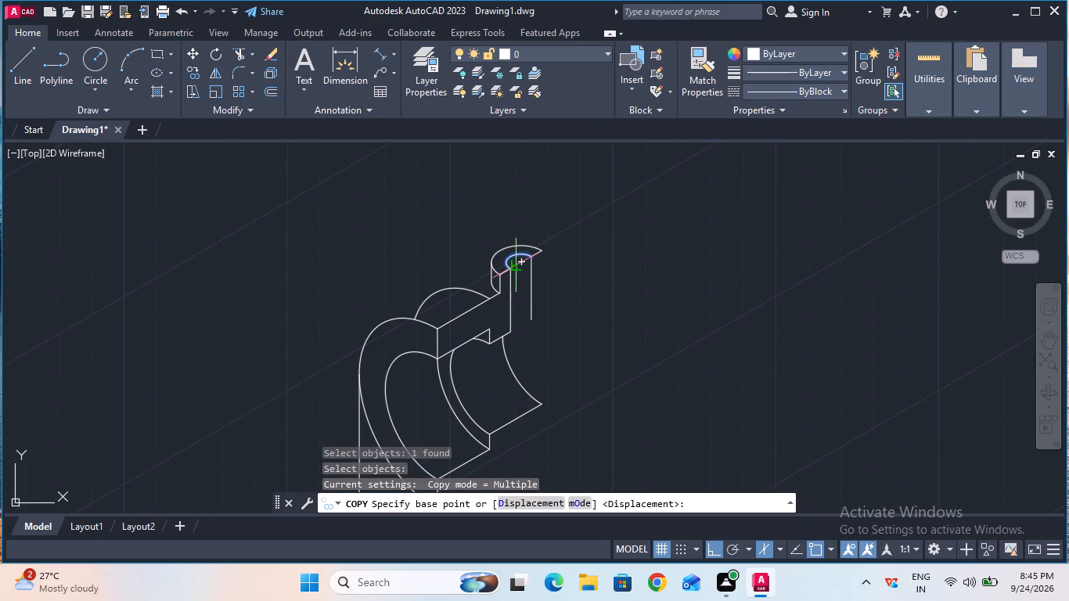
click(522, 262)
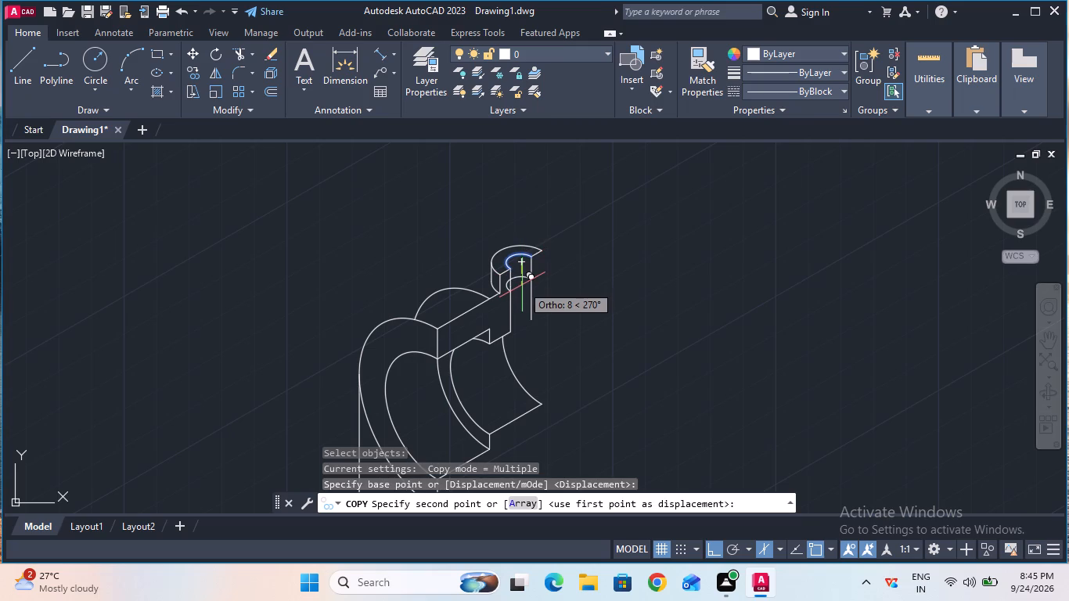
text(21)
key(Return)
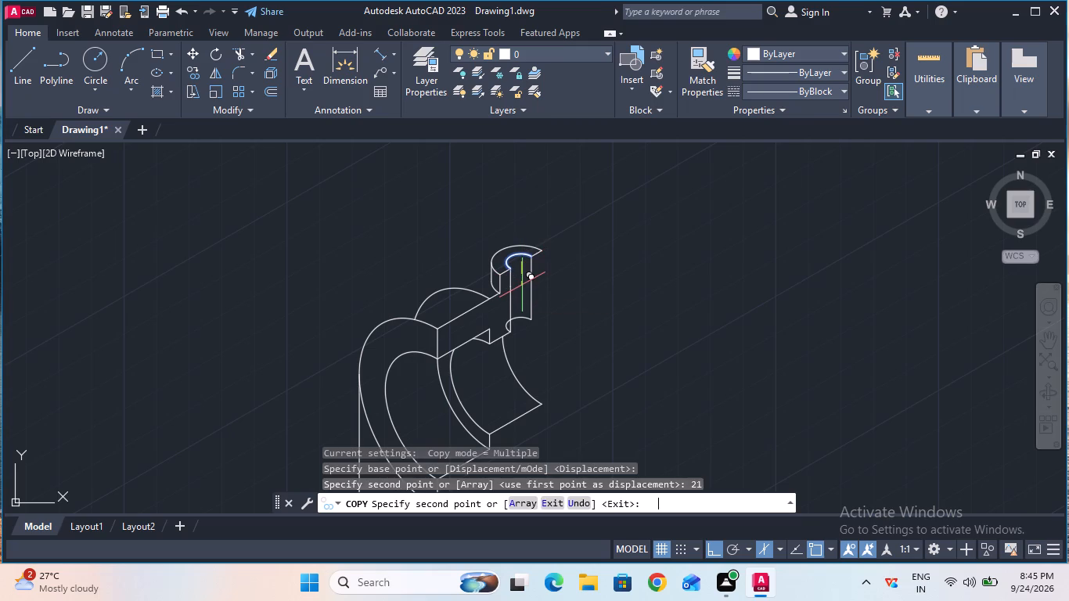
key(Escape)
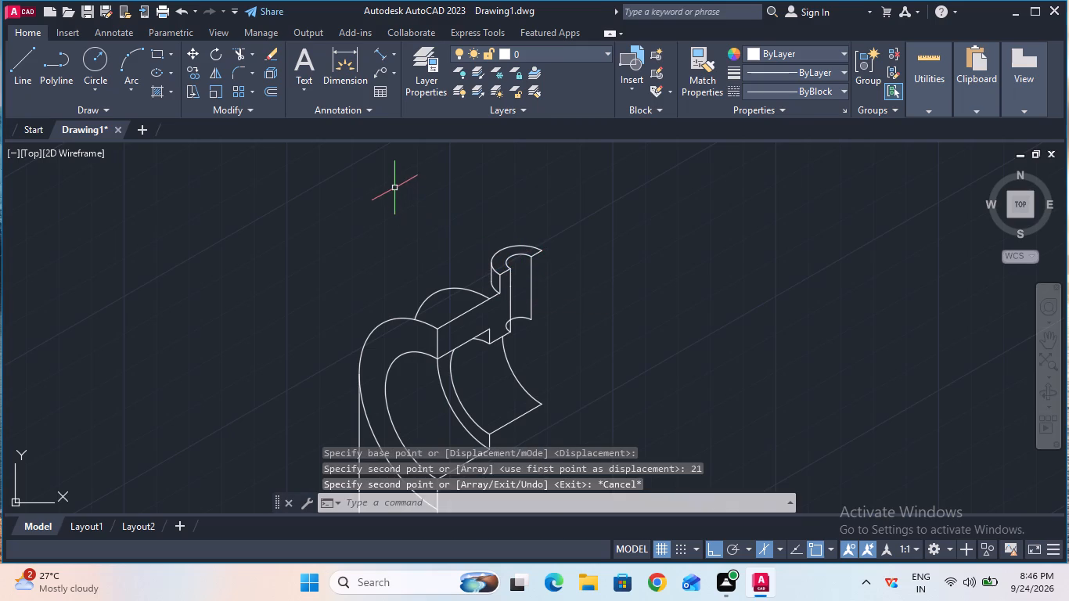
Trim the part of the copied inner arc that crosses behind the upright's rear vertical edge.
click(240, 52)
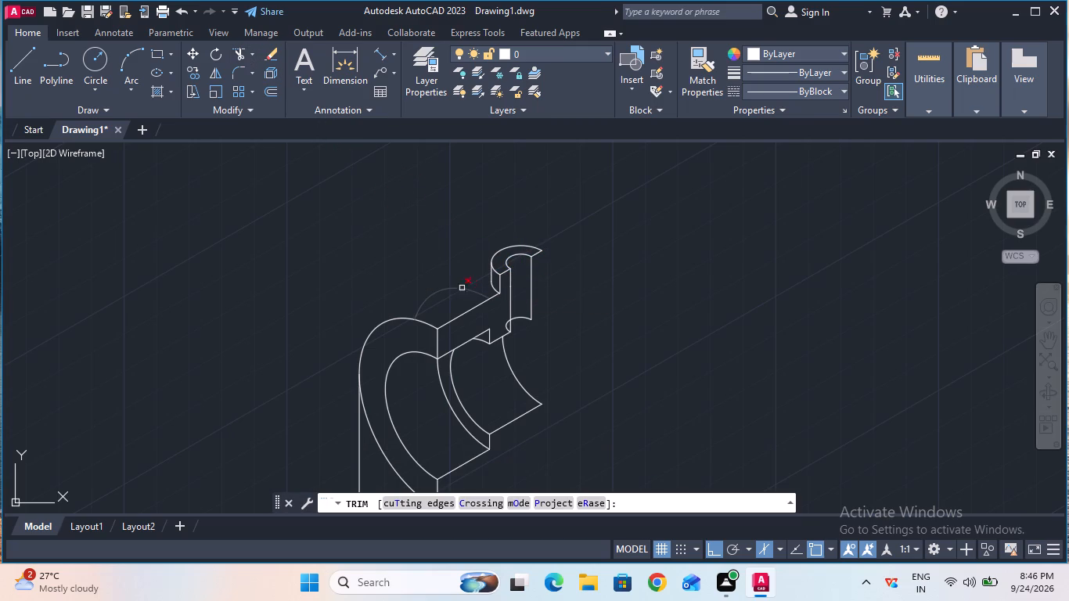
click(505, 322)
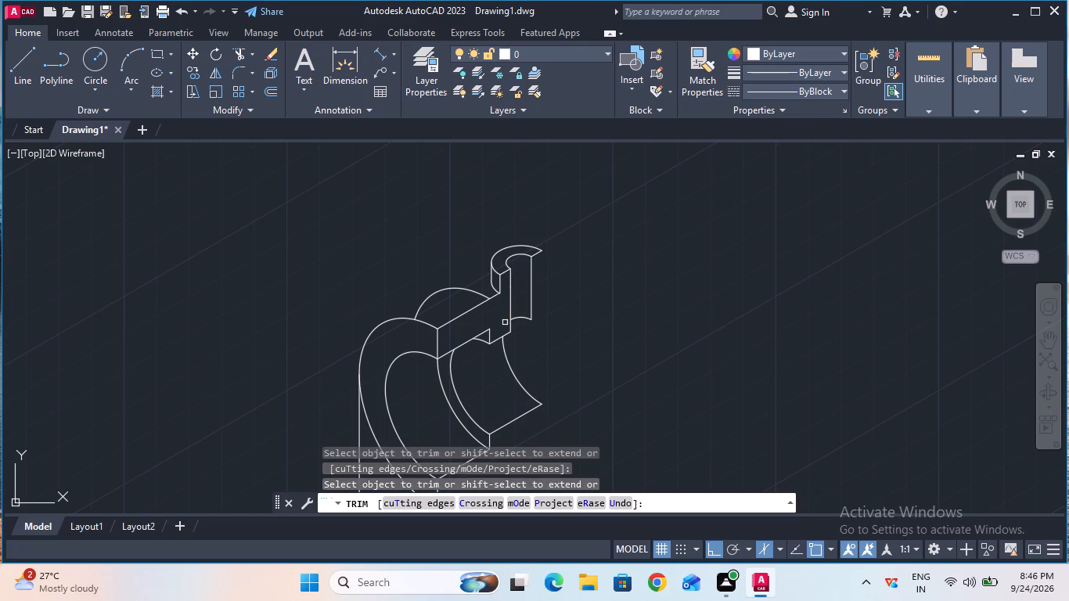
key(Escape)
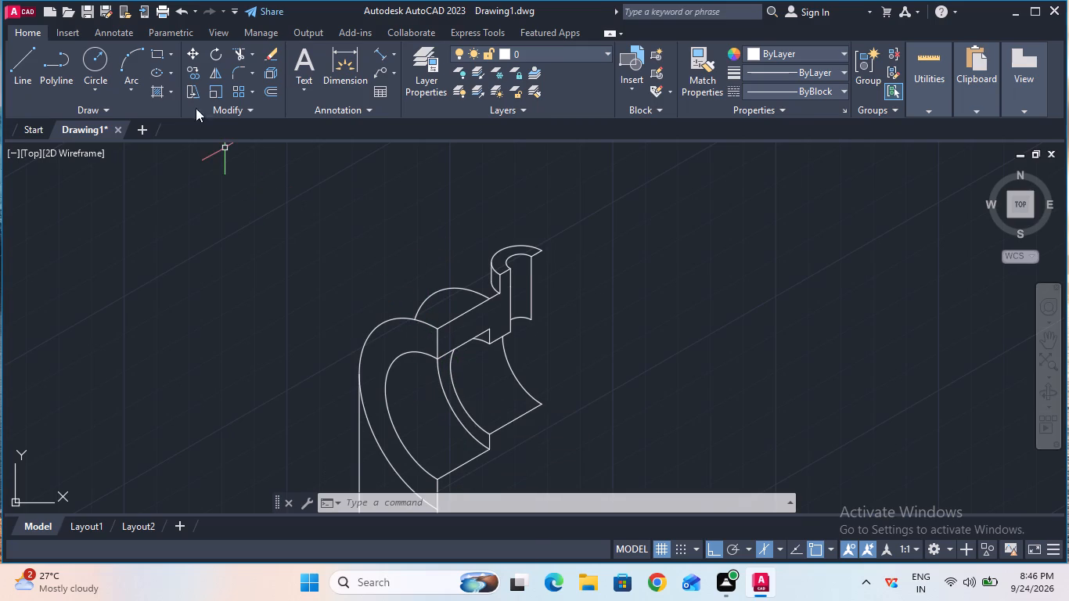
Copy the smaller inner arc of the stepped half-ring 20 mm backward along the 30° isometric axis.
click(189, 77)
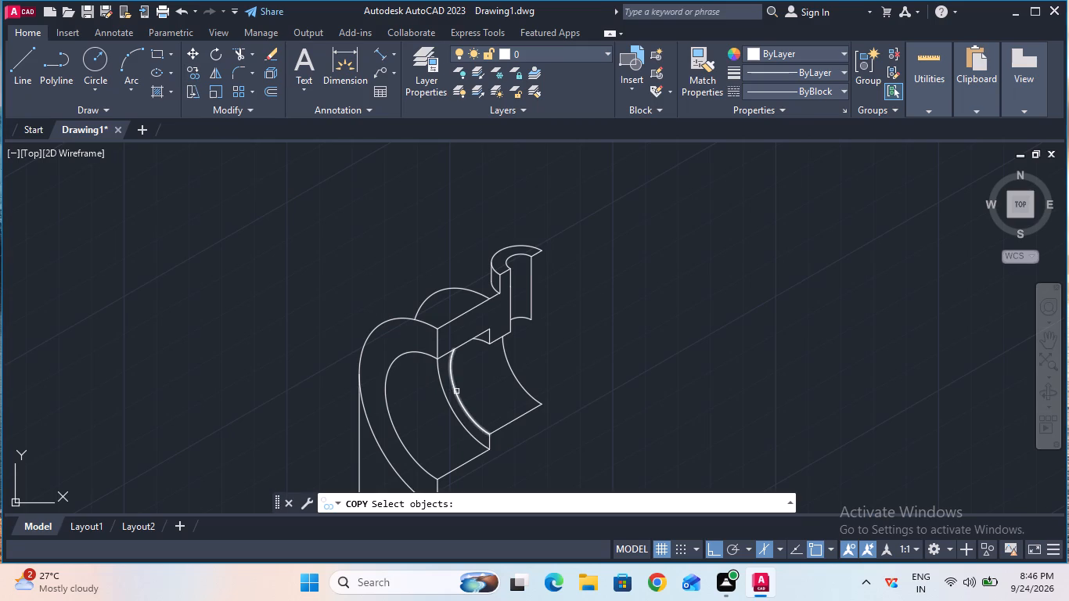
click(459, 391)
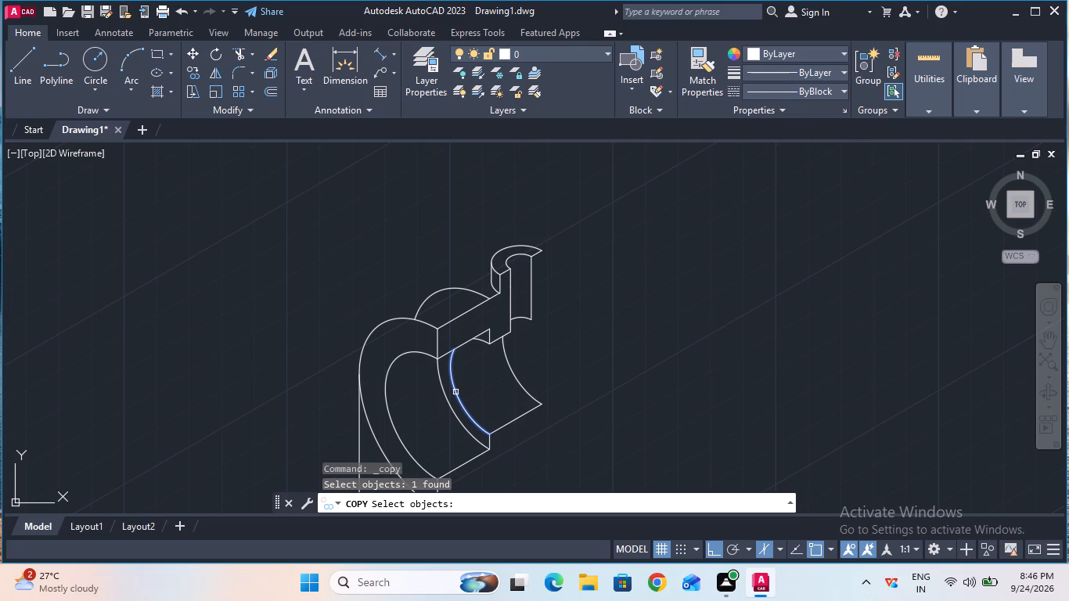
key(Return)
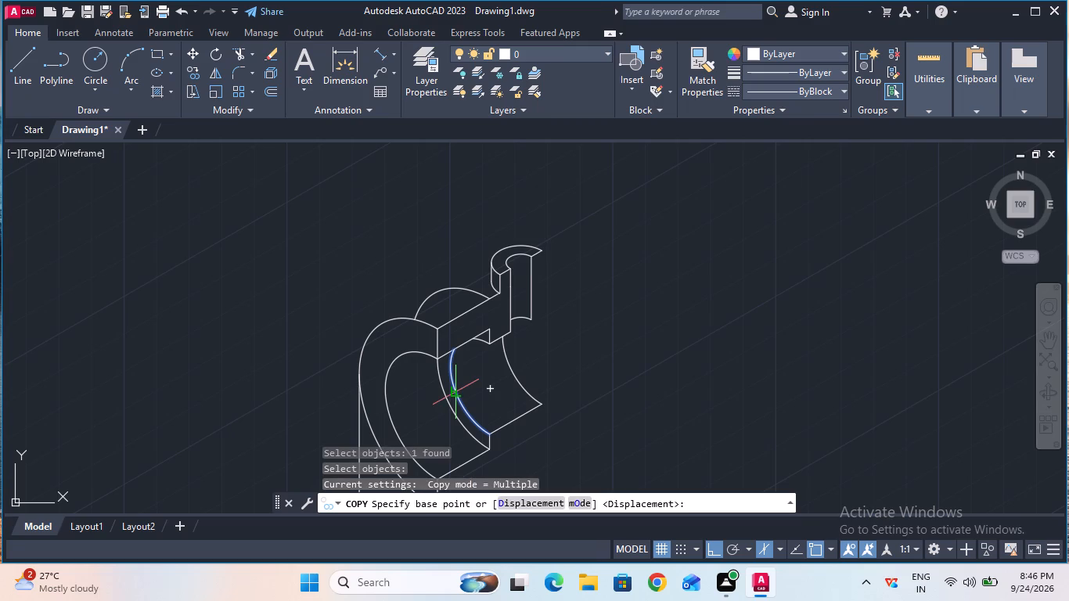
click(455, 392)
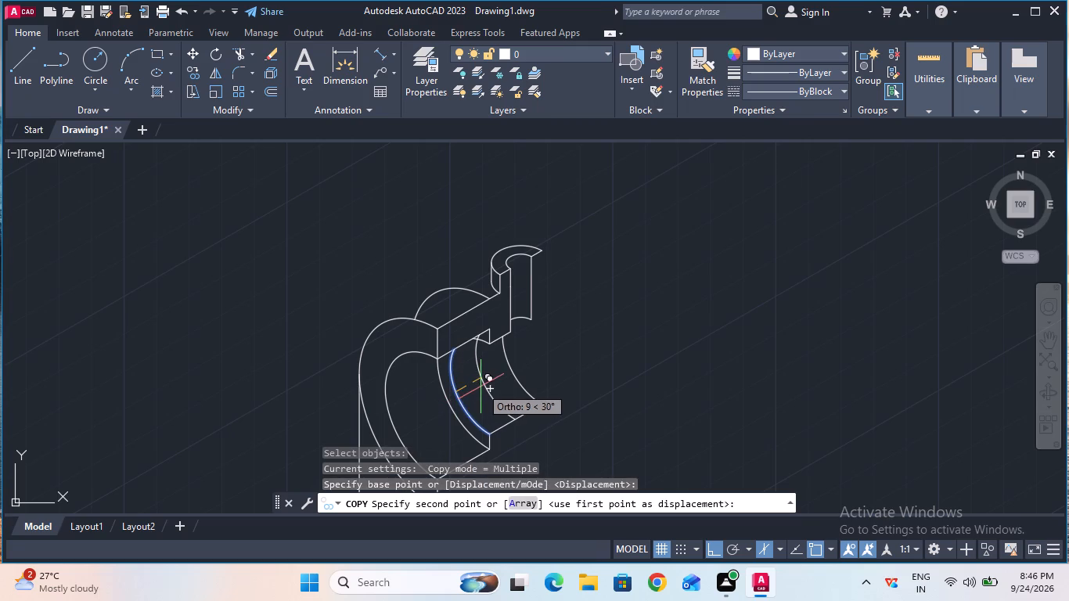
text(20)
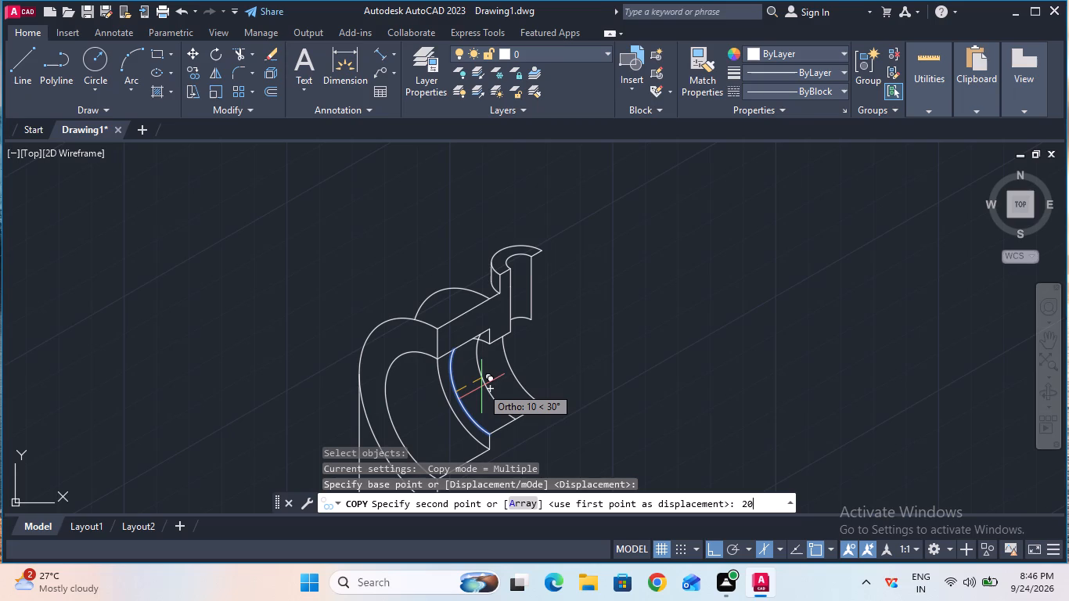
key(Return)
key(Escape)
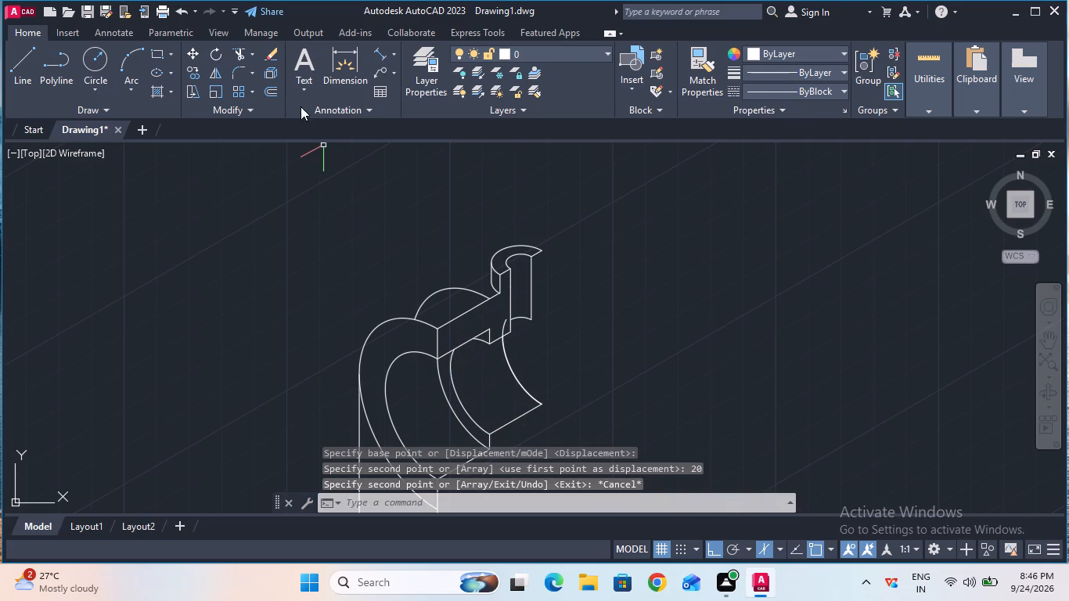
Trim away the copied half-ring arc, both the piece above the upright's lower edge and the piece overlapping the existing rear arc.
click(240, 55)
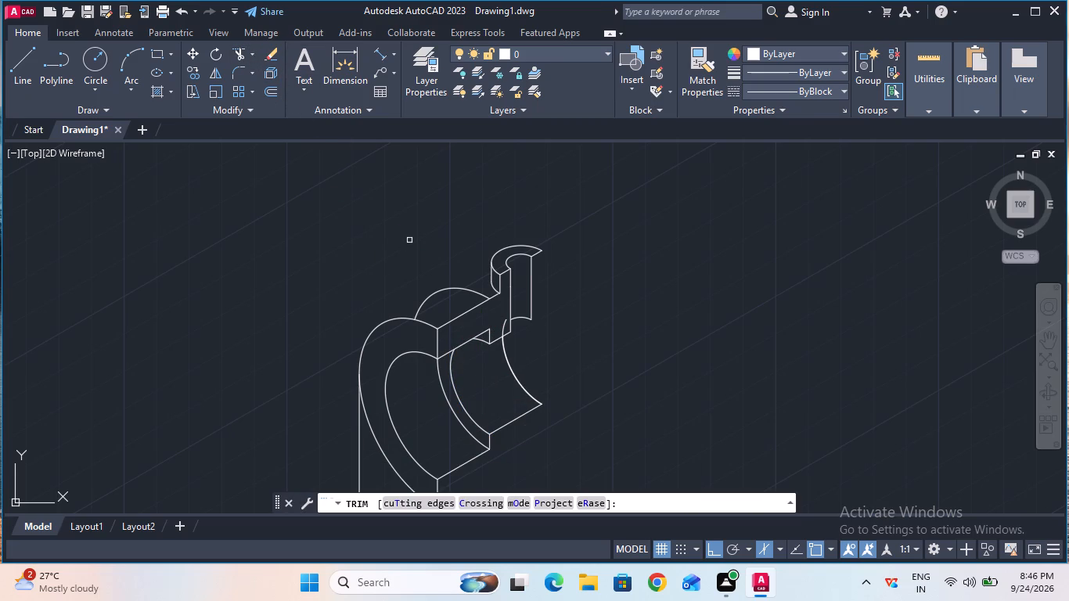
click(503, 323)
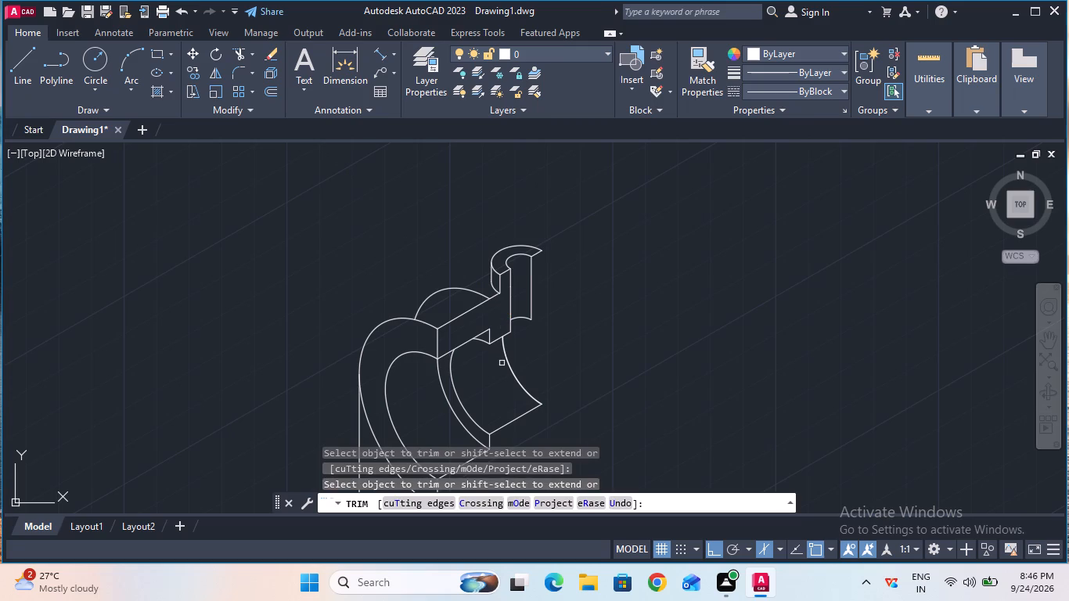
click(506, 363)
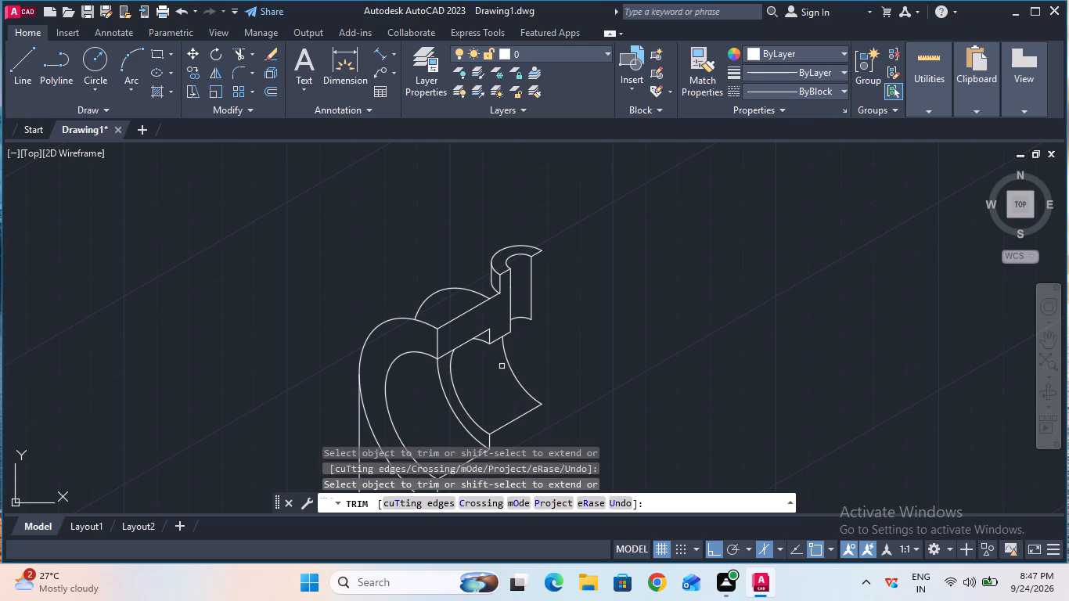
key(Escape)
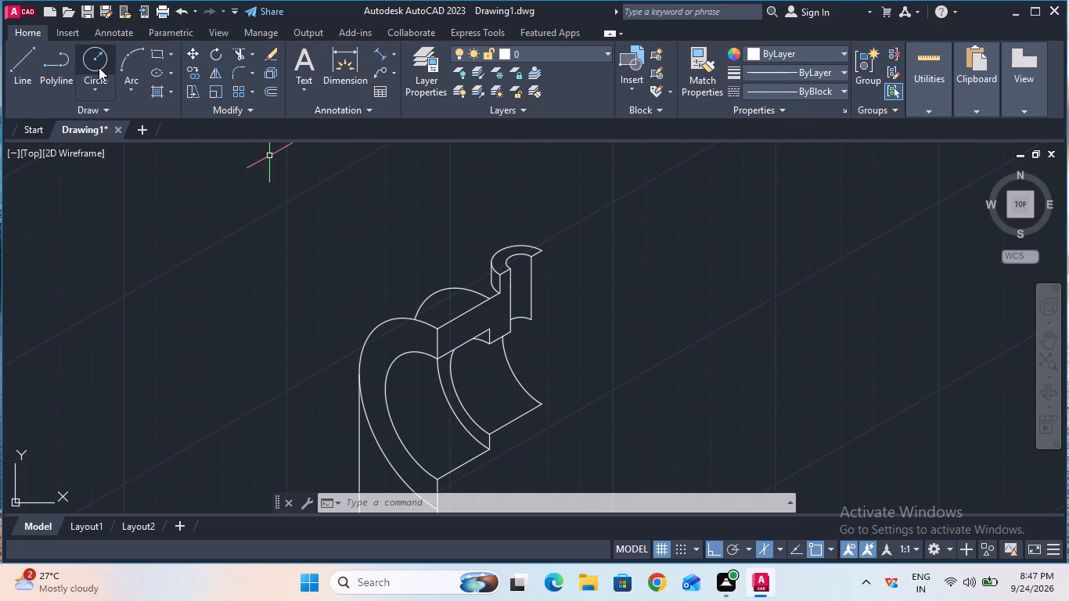
Draw a 6 mm vertical line straight down from the outer rear corner of the small boss's top face.
click(28, 63)
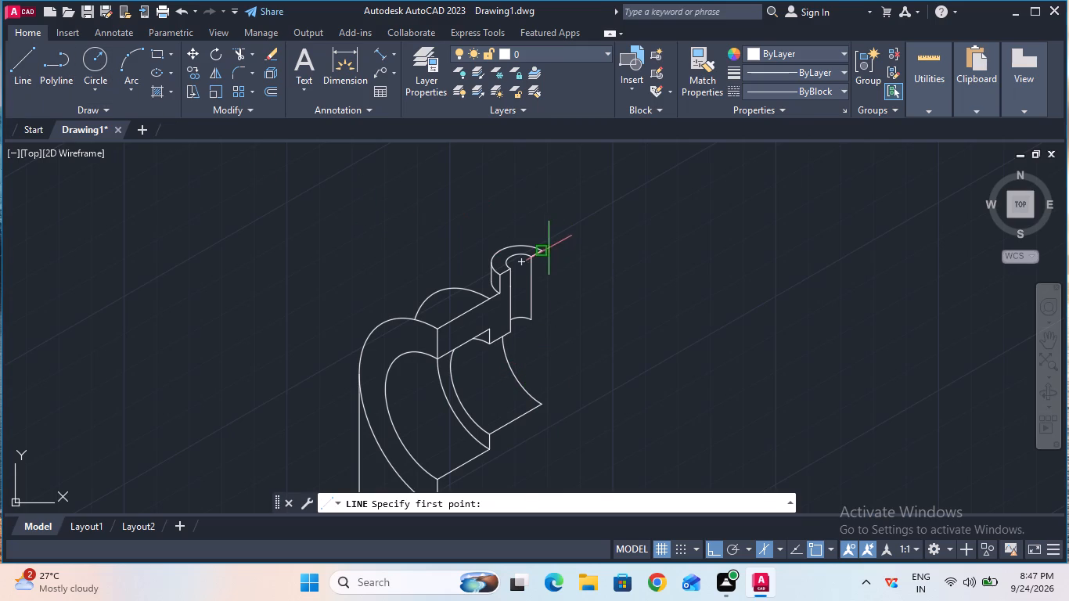
click(541, 250)
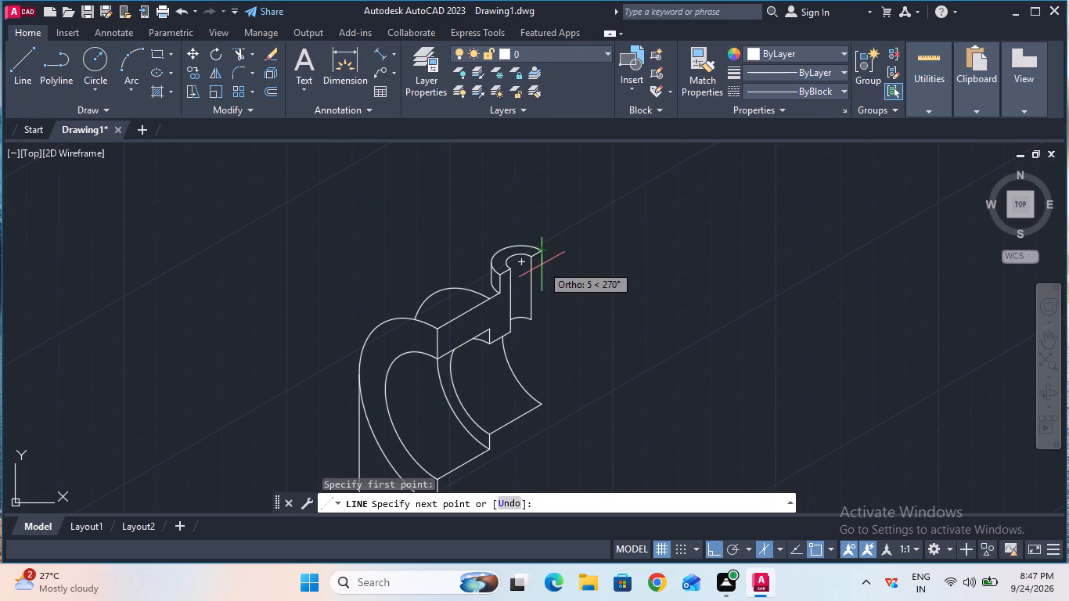
key(6)
key(Return)
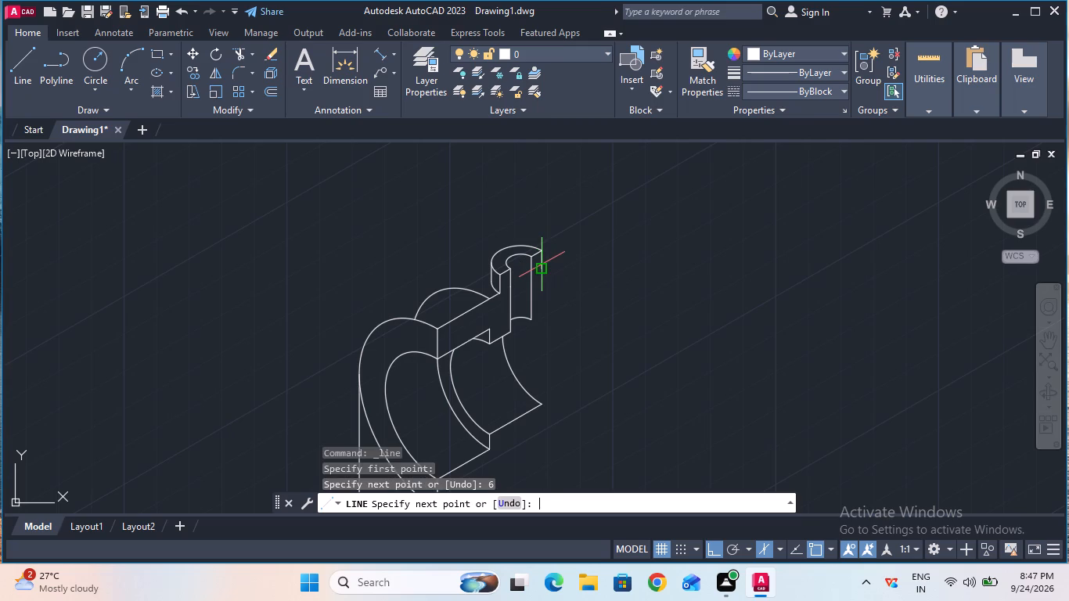
key(Escape)
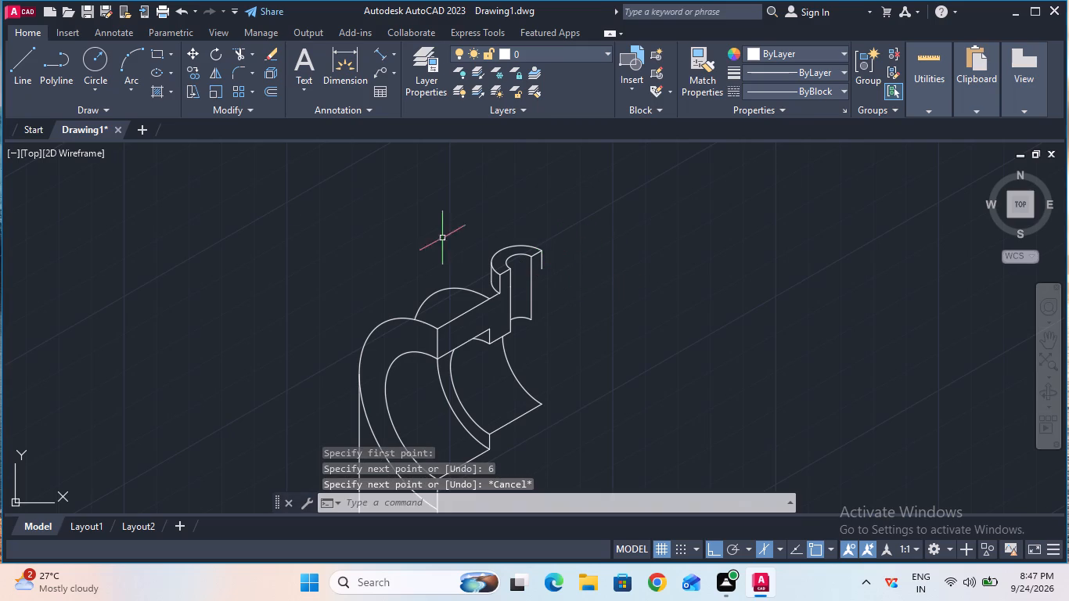
Measure the boss's new rear vertical edge and its short front vertical edge with aligned dimensions, without placing them.
click(373, 55)
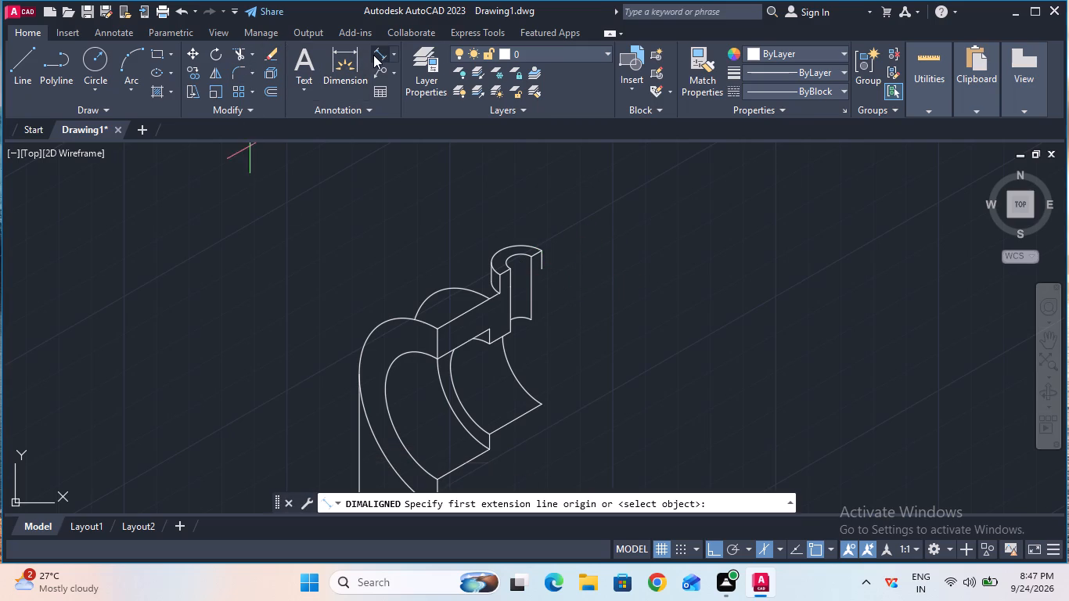
click(542, 248)
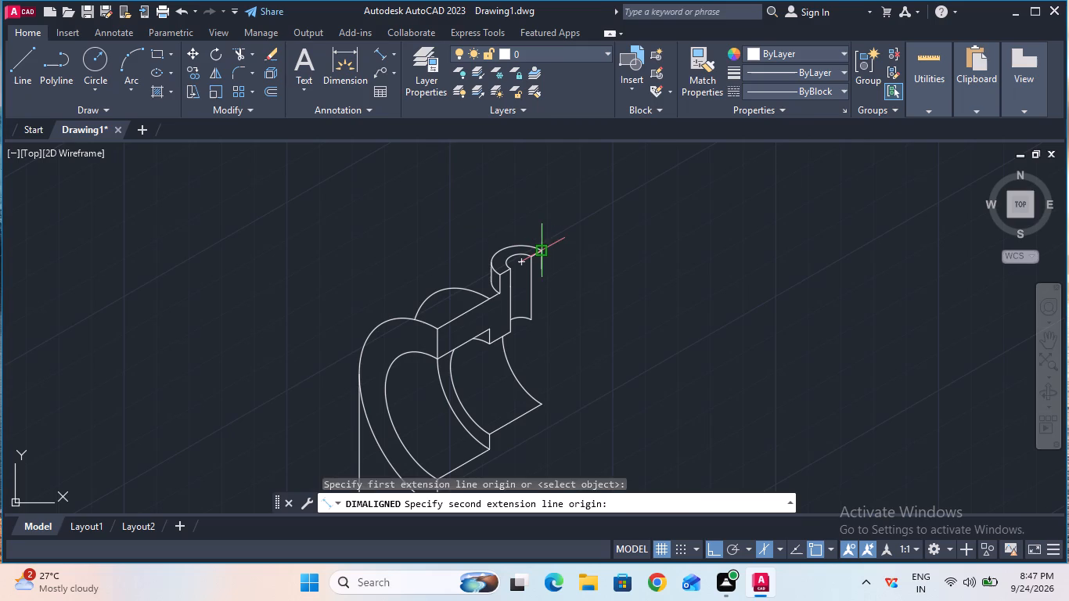
click(545, 269)
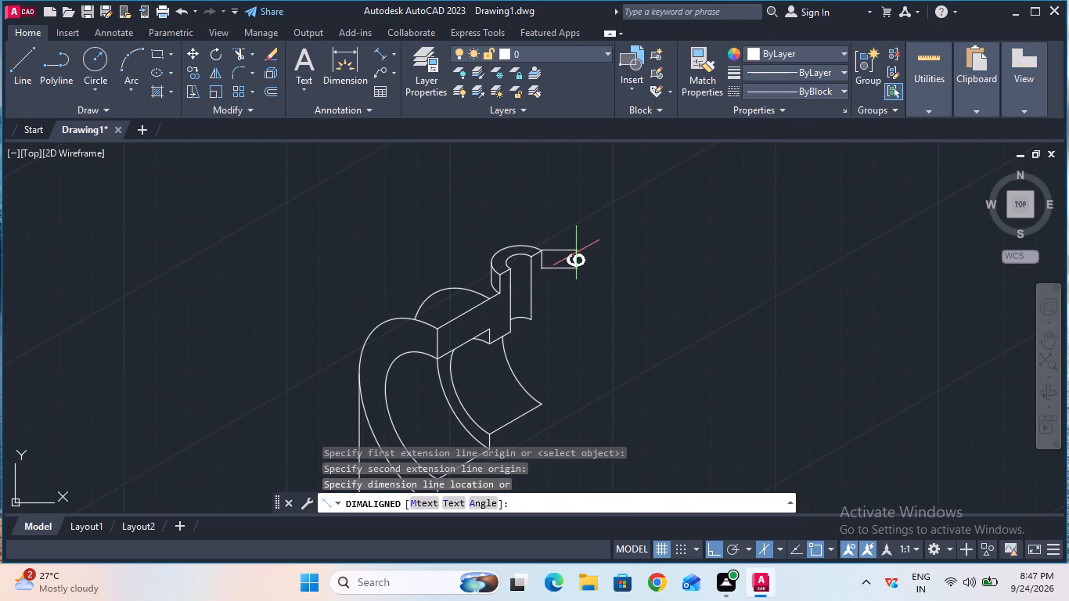
key(Escape)
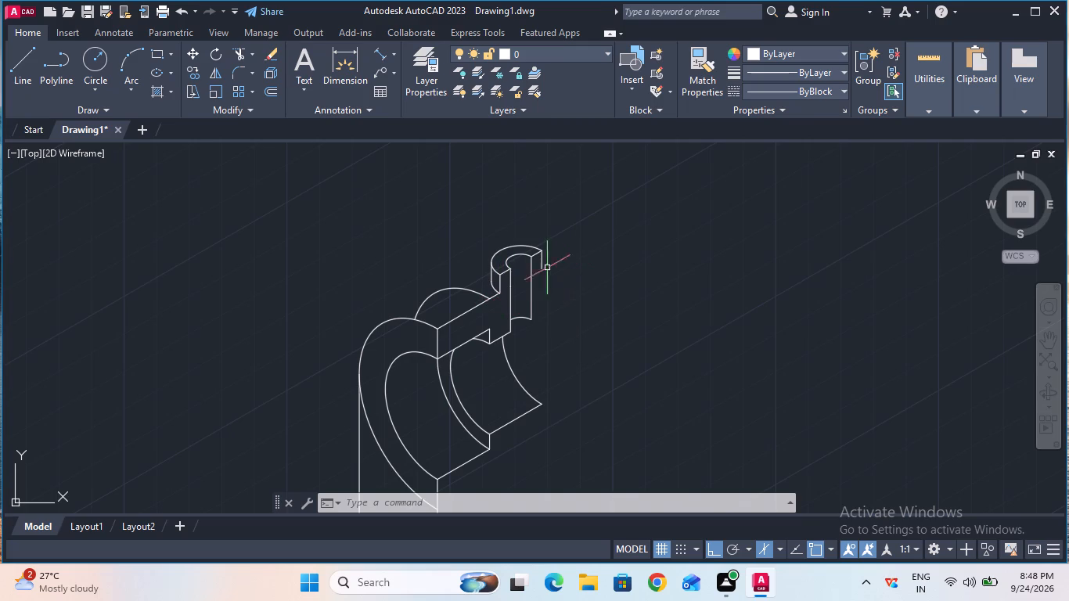
double_click(373, 49)
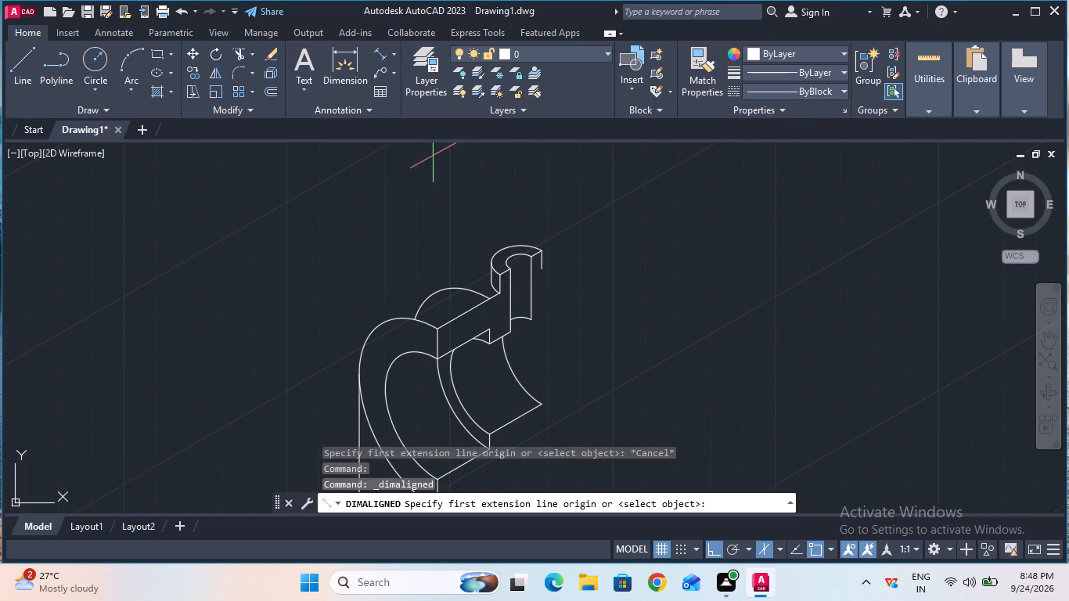
click(500, 272)
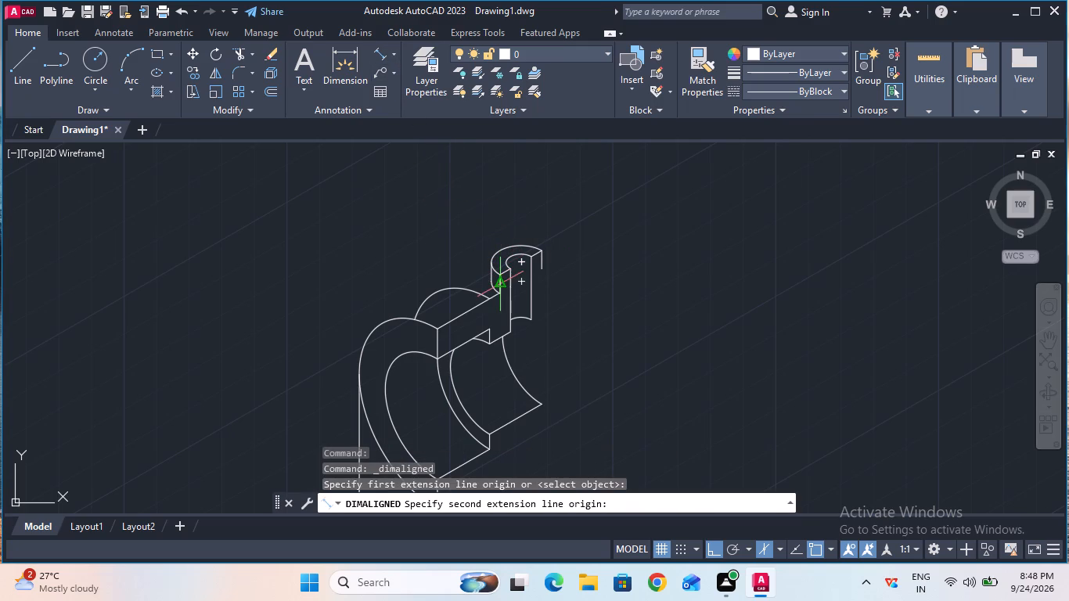
click(500, 292)
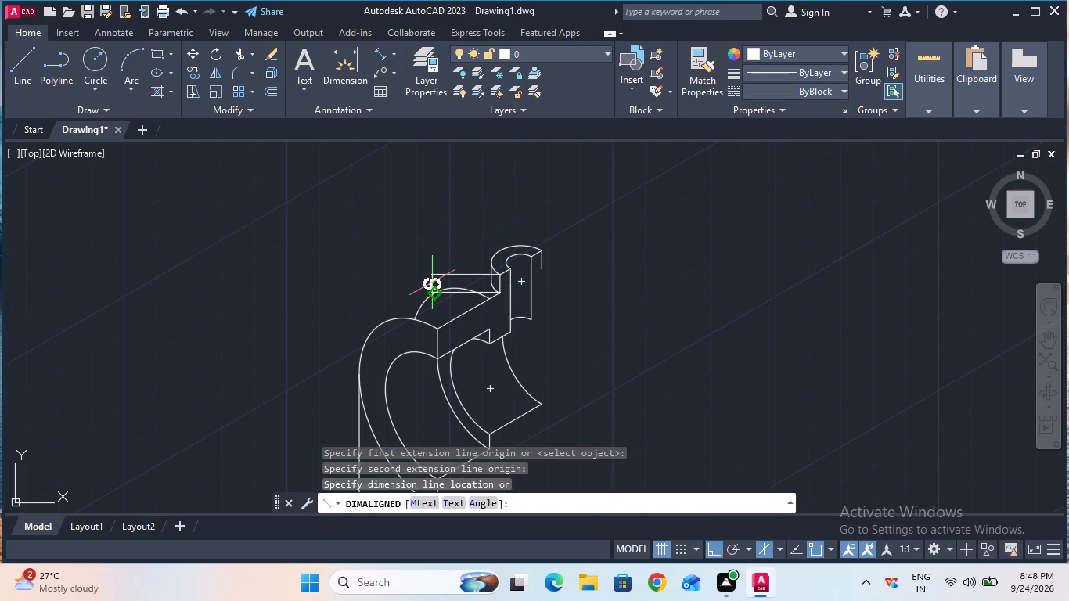
key(Escape)
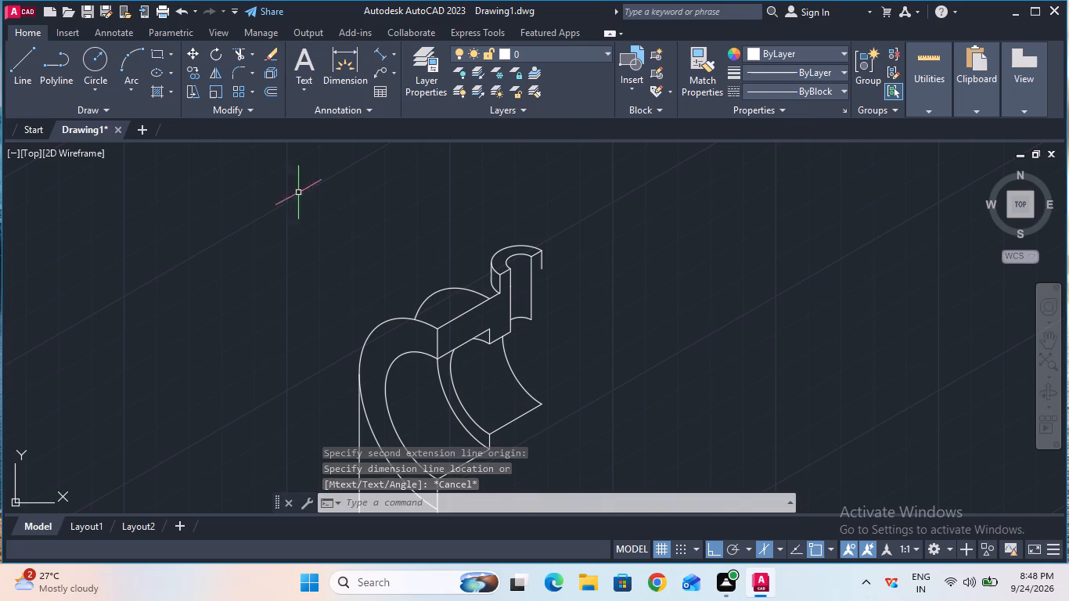
Draw a 20 mm line backward along the 30° isometric axis from the lower end of the boss's 6 mm rear edge.
click(31, 70)
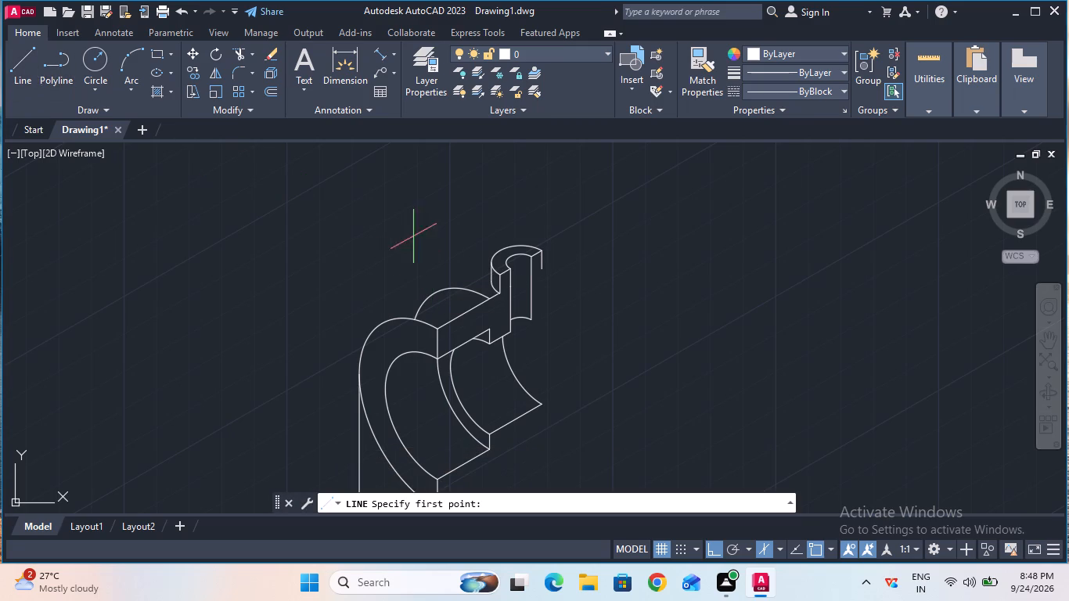
click(541, 267)
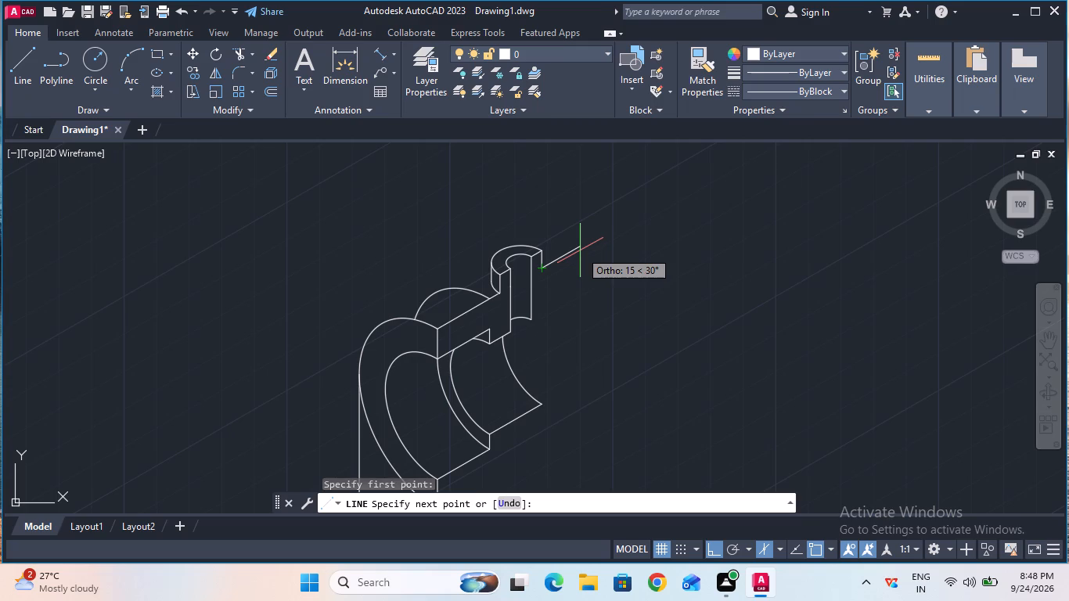
text(20)
key(Return)
key(Escape)
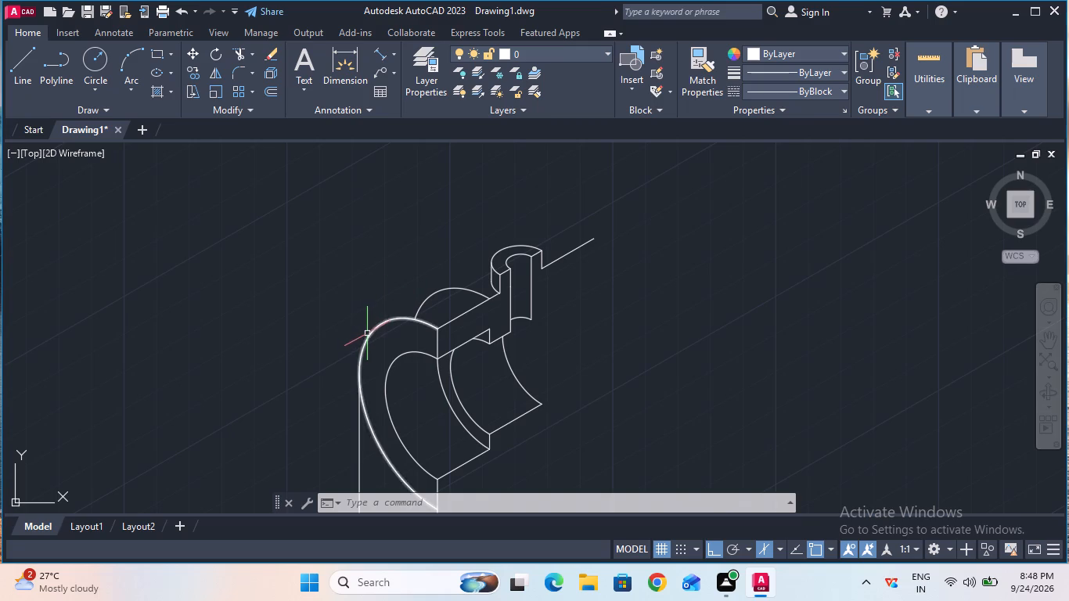
Copy the large outer arc of the front face 60 mm backward along the 30° isometric axis from its centre.
click(190, 77)
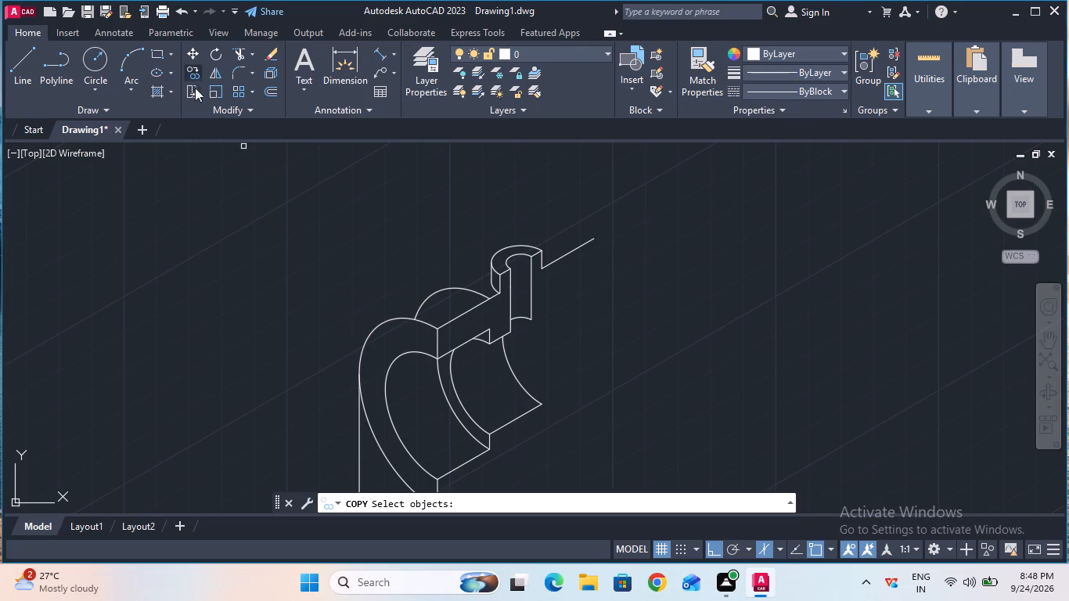
click(369, 338)
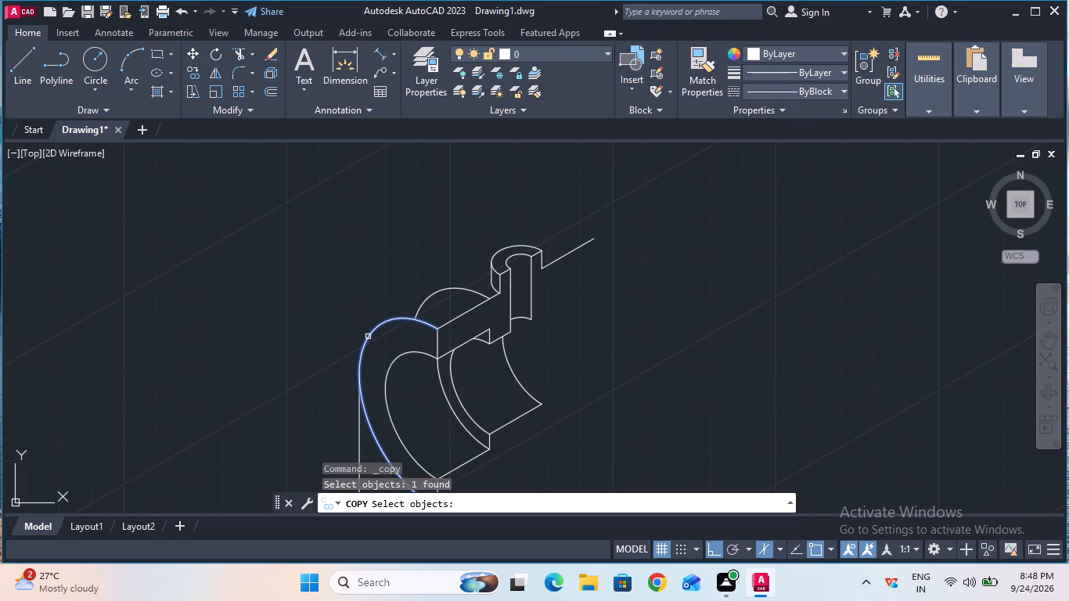
key(Return)
click(437, 419)
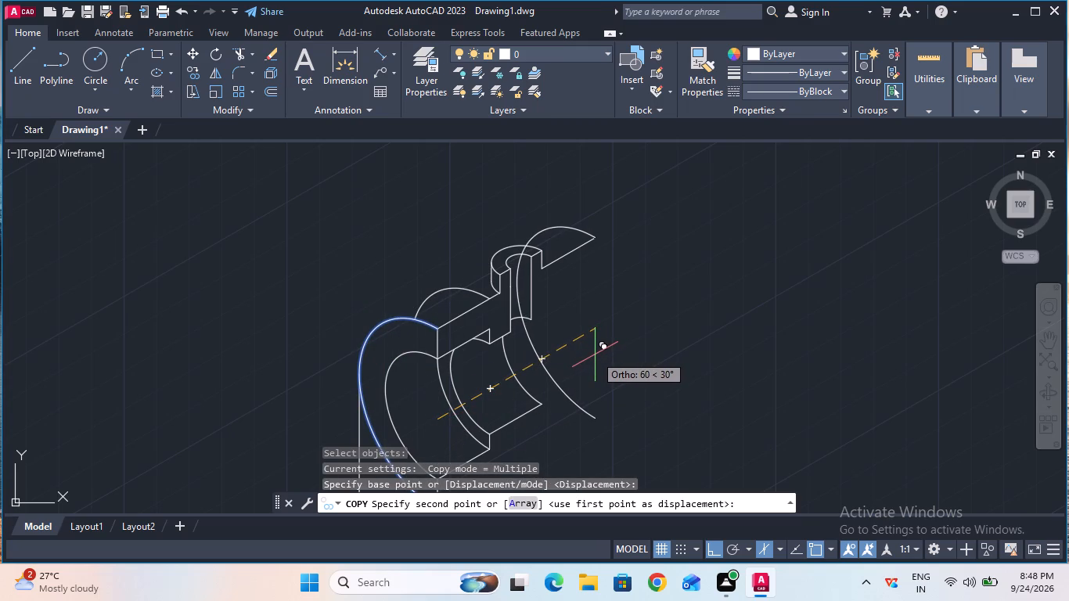
text(60)
key(Return)
key(Escape)
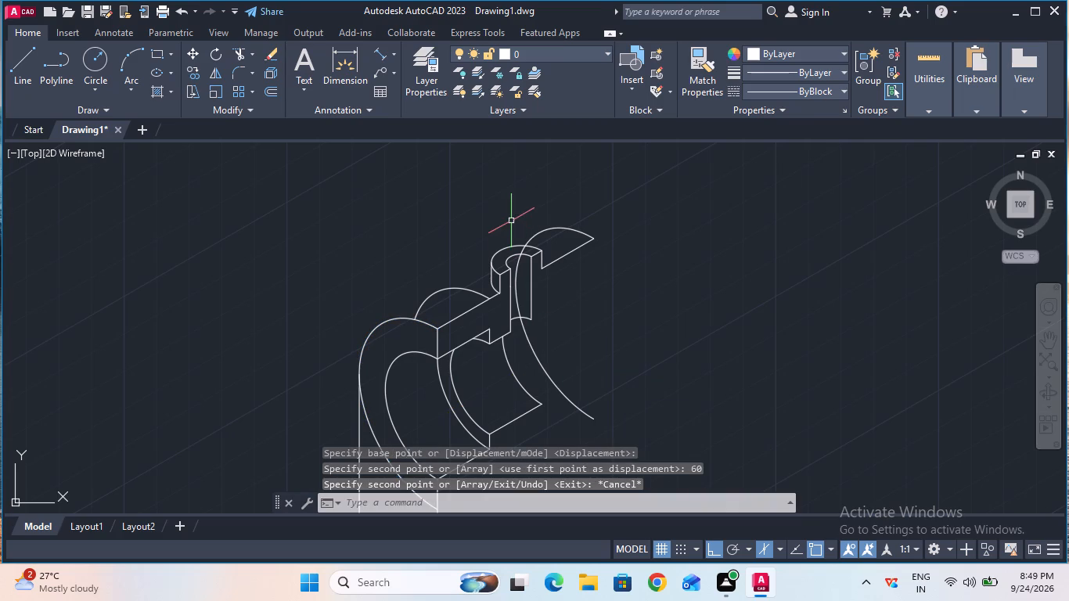
Trim away the copied rear arc where it crosses the boss and everything below it, keeping only the portion behind the boss.
click(241, 58)
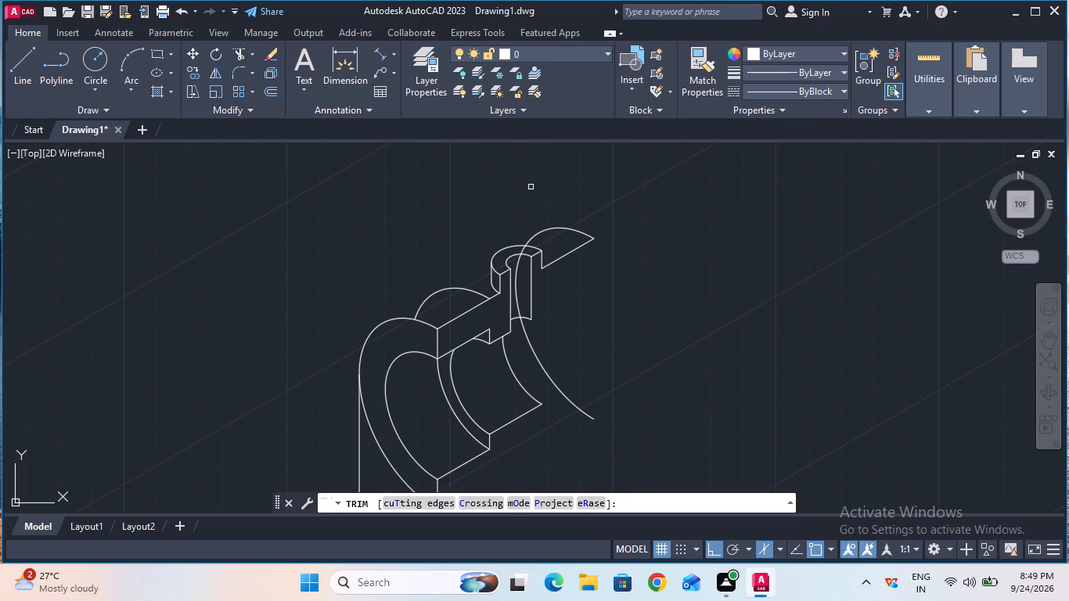
click(524, 247)
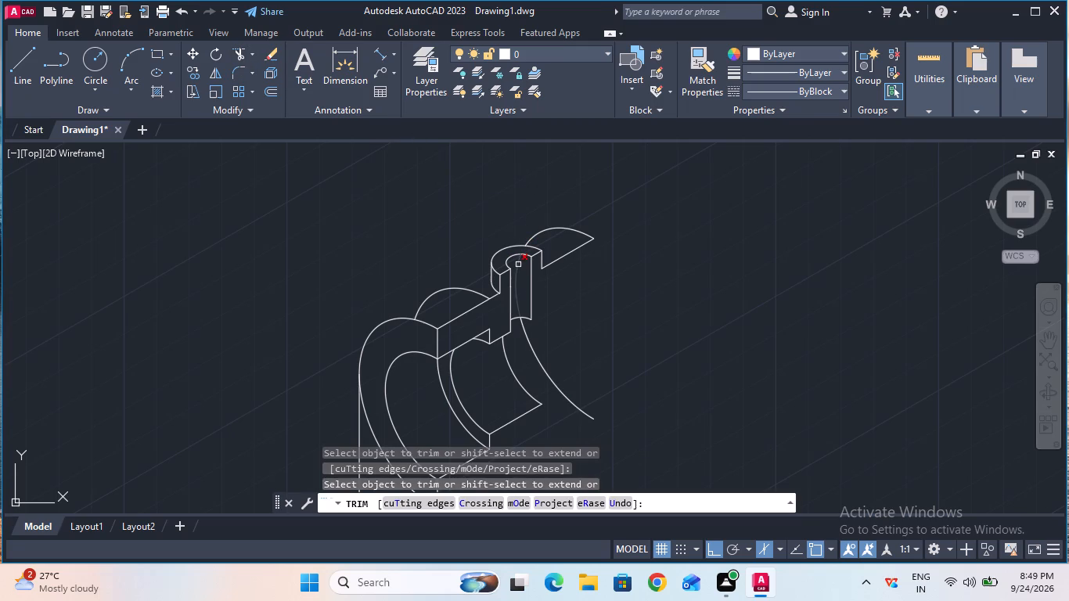
click(518, 265)
click(545, 369)
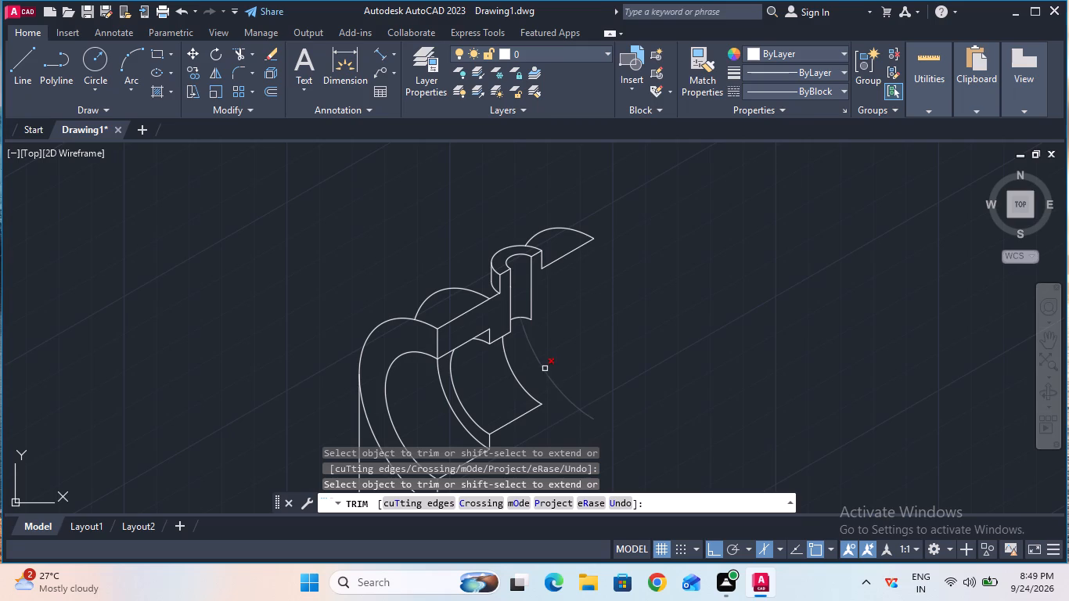
key(Escape)
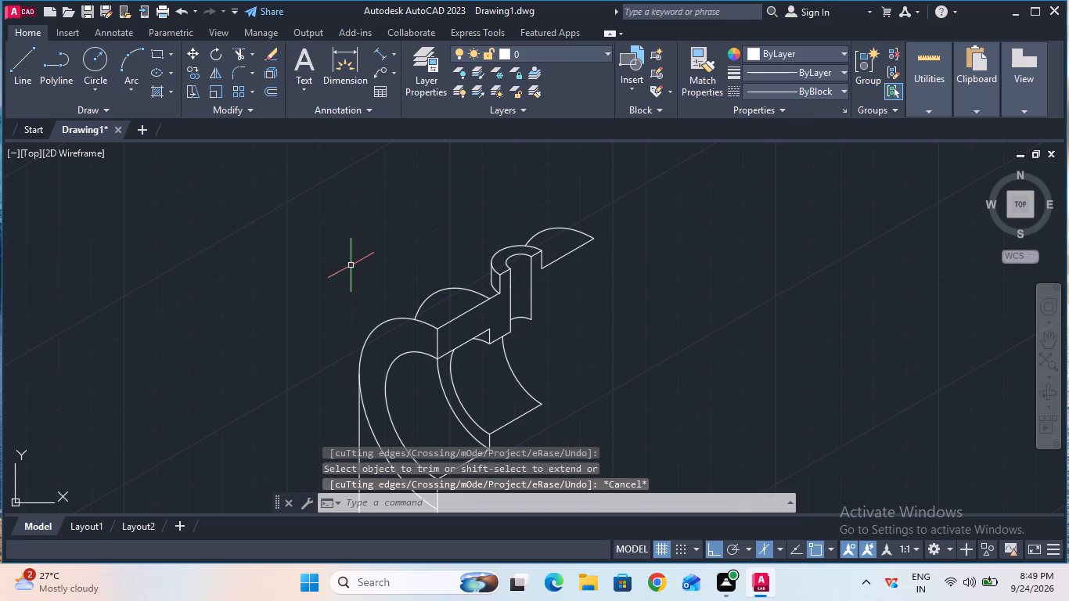
Draw the upper silhouette edge along the 30° axis from the front outer arc, past the middle arc, to the boss's outer edge.
click(13, 82)
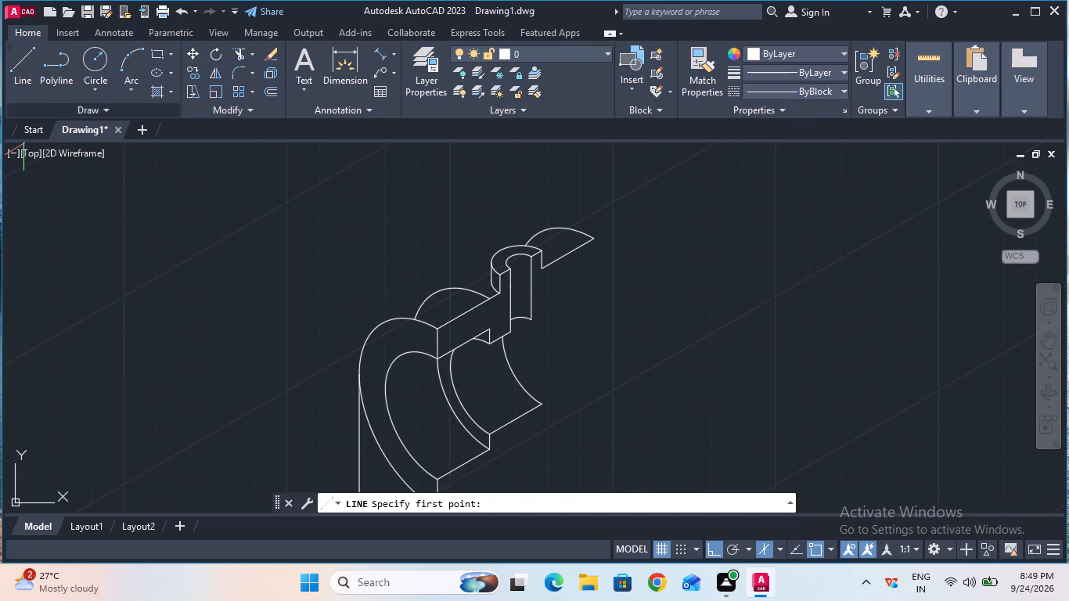
click(381, 321)
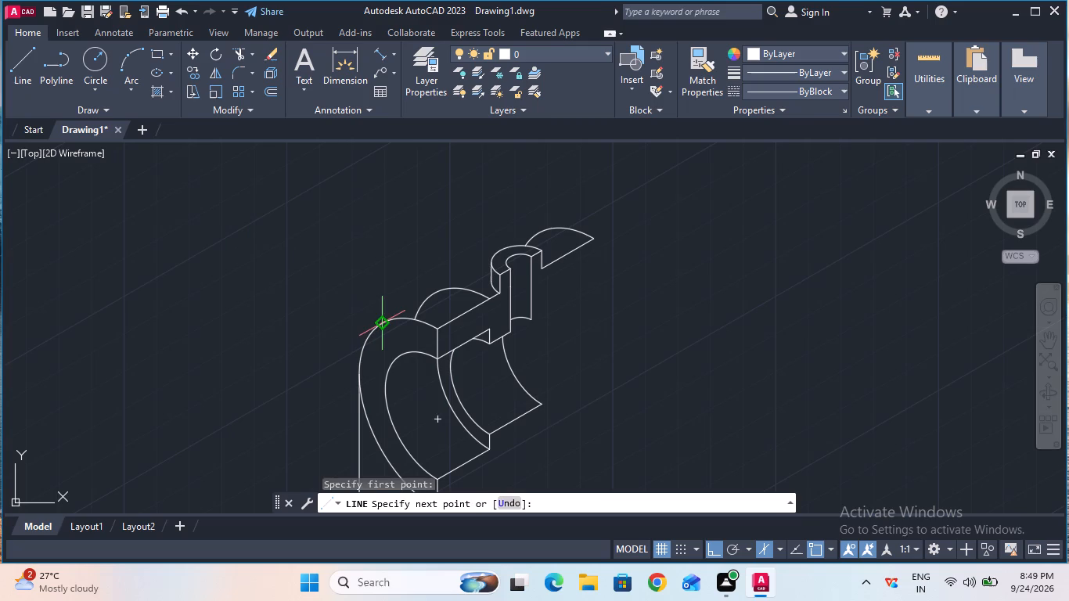
click(431, 293)
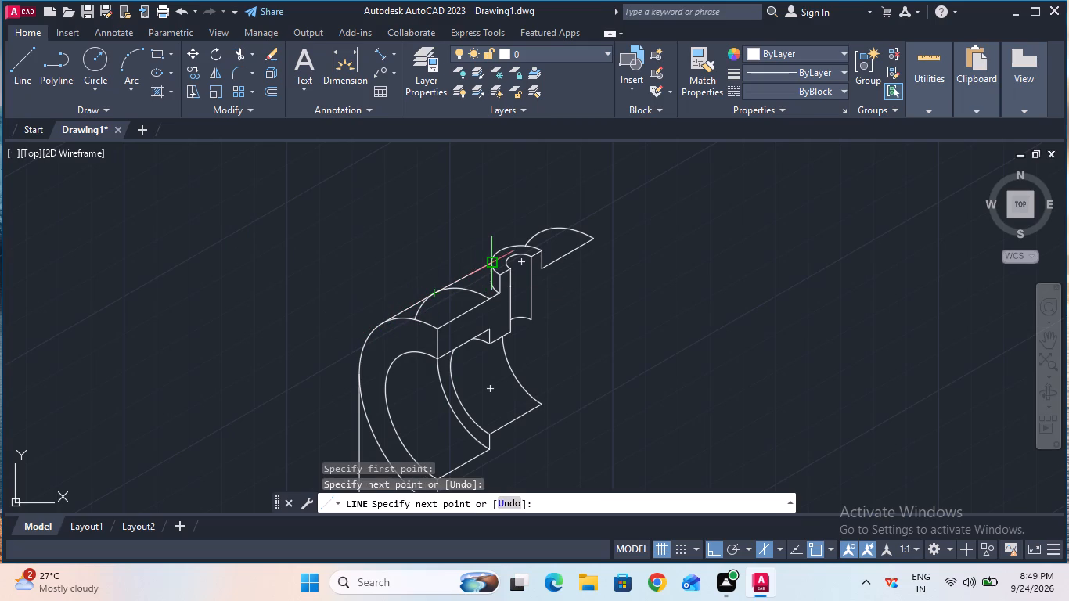
click(489, 263)
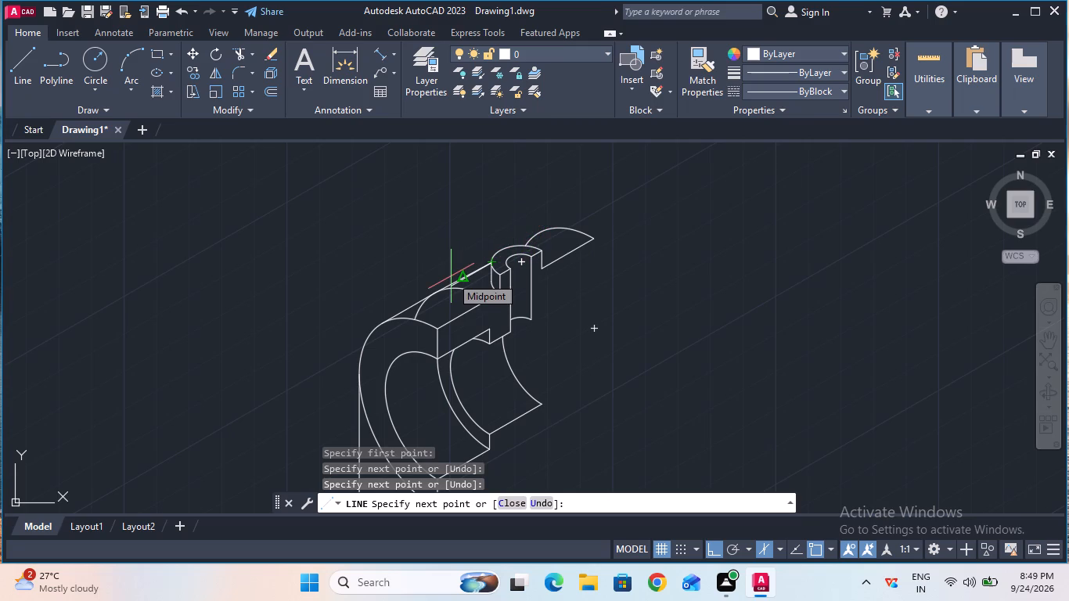
key(Escape)
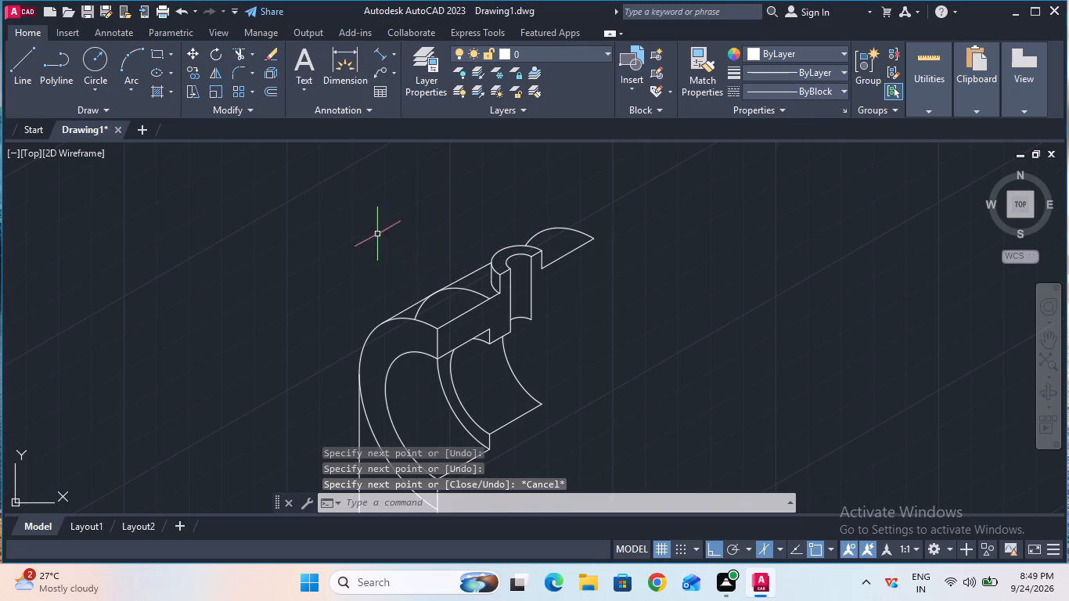
Trim away the hidden middle outer arc between the silhouette edge and the upright's top, including the leftover piece at the edge.
click(238, 59)
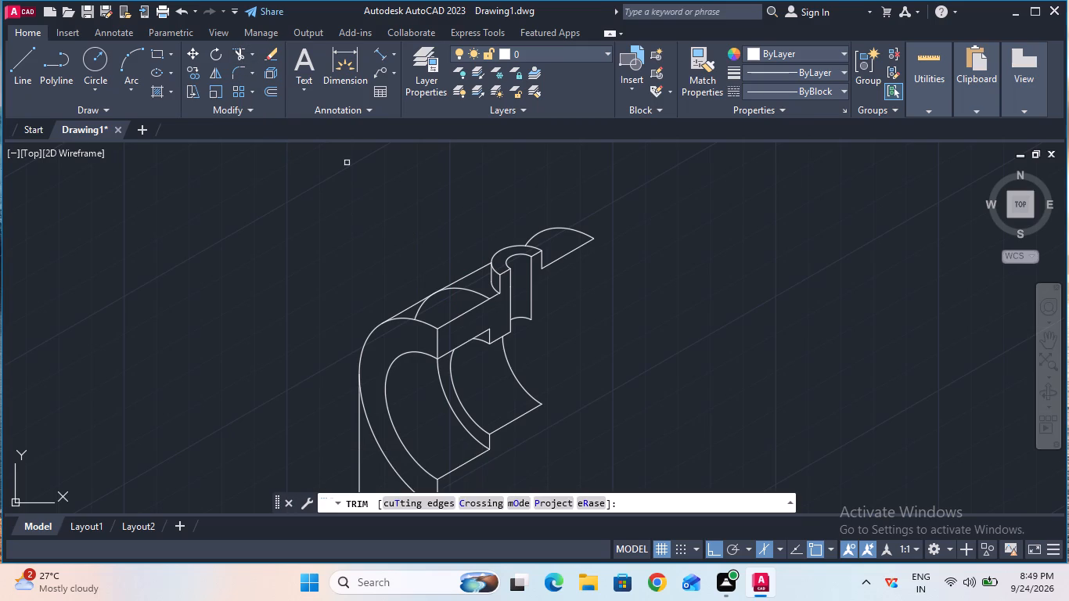
click(471, 290)
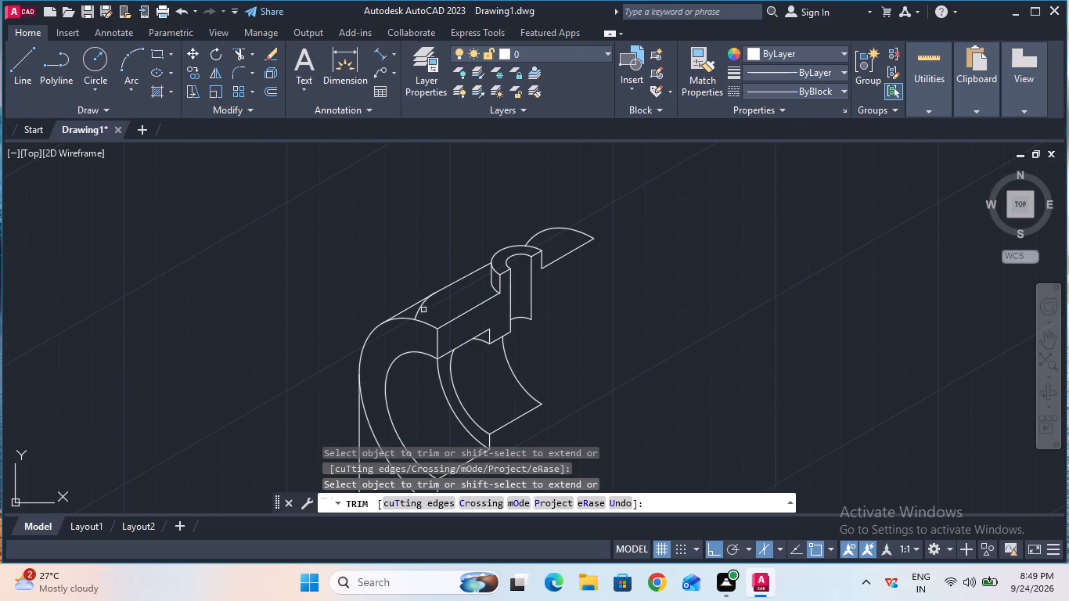
click(422, 310)
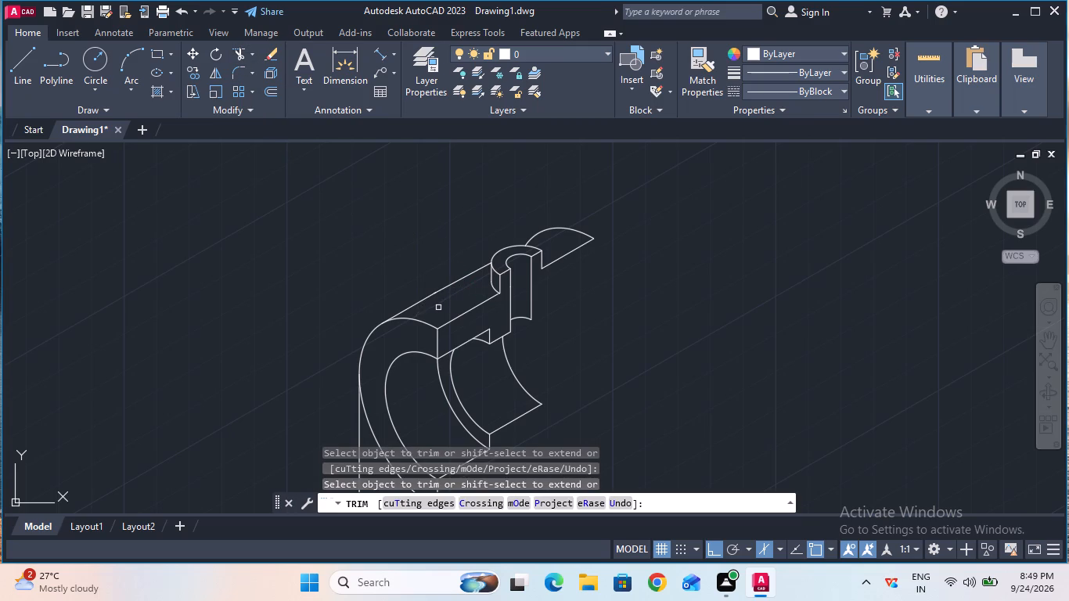
ctrl+scroll(438, 308, up, 2)
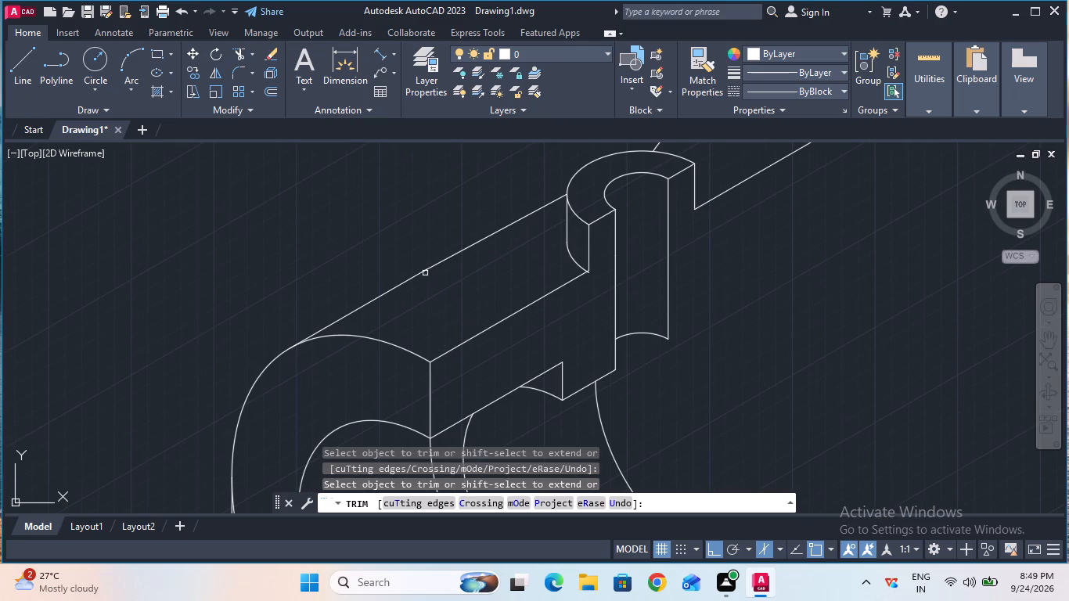
click(425, 271)
Continue the upper silhouette edge with lines from the boss's outer edge across its top arc and on to the rear arc.
ctrl+scroll(437, 285, down, 2)
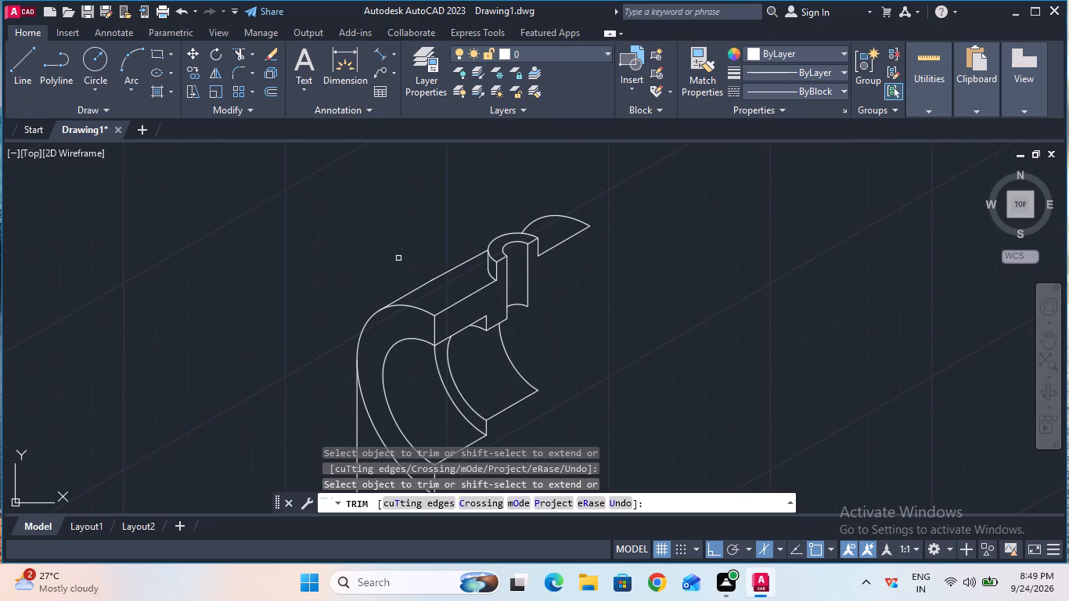
key(Escape)
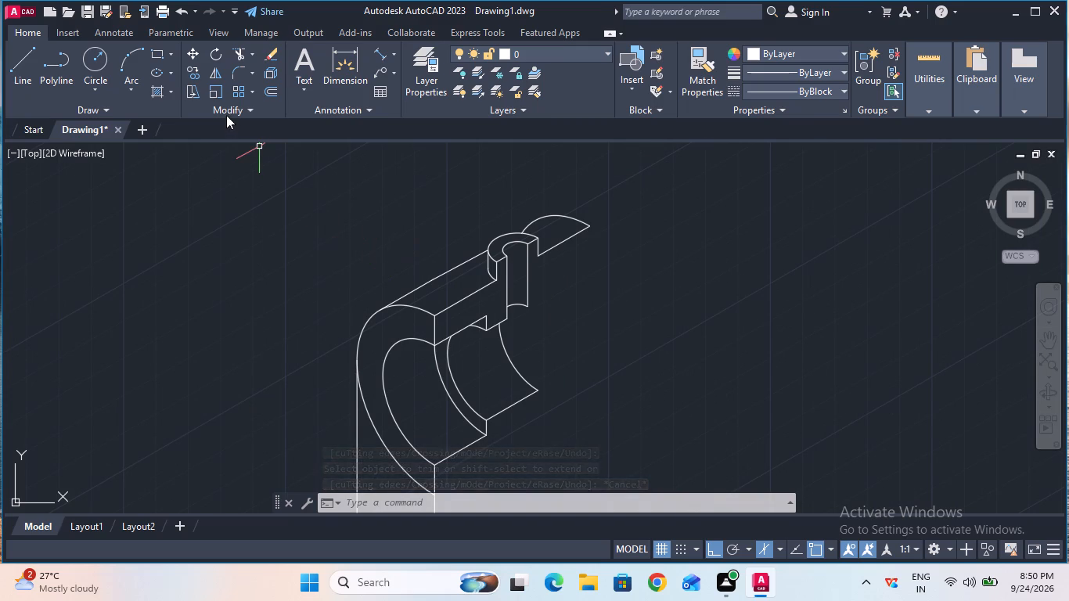
click(27, 62)
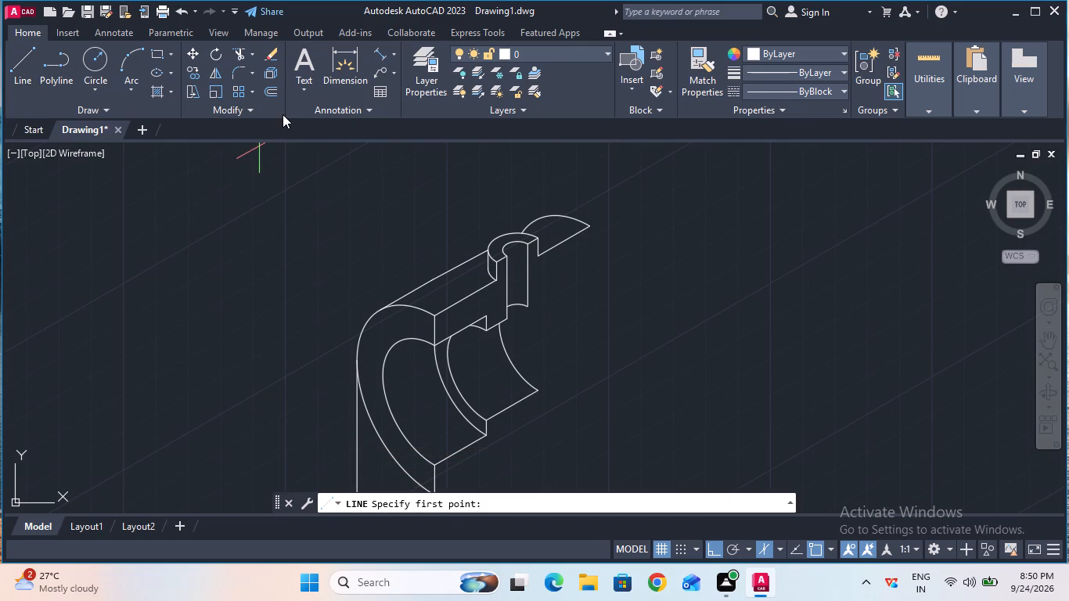
click(488, 247)
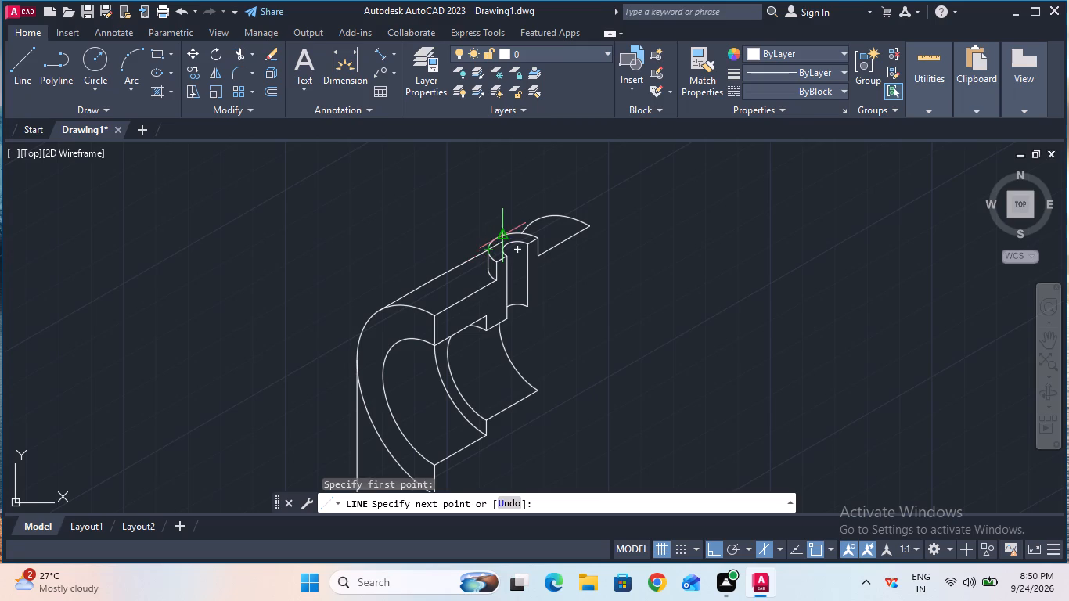
click(522, 232)
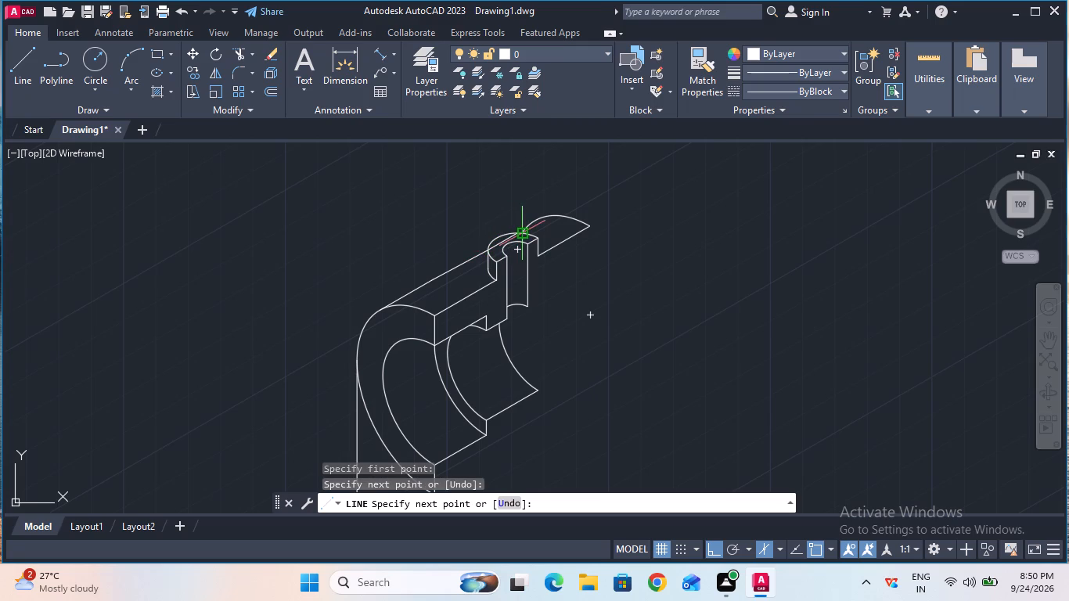
click(535, 224)
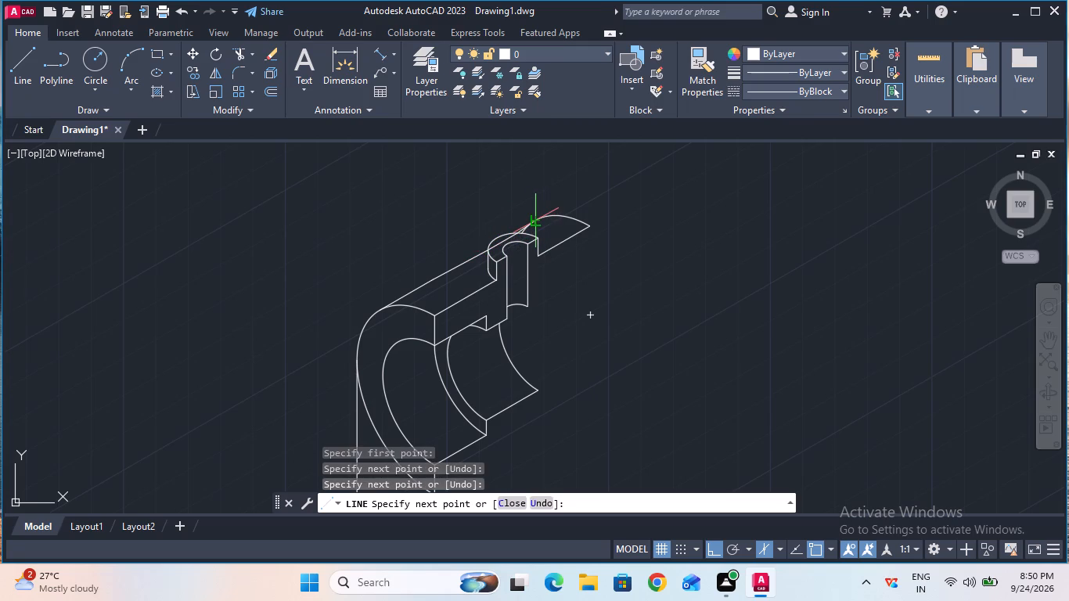
key(Escape)
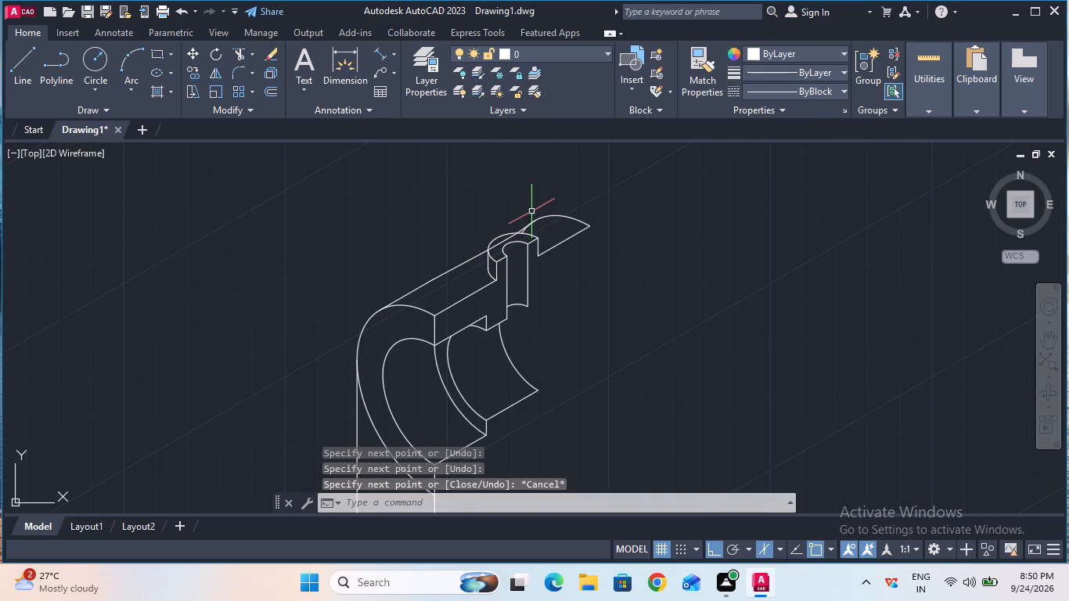
Erase the short line segment between the boss's top outer arc and the rear arc.
ctrl+scroll(531, 222, up, 3)
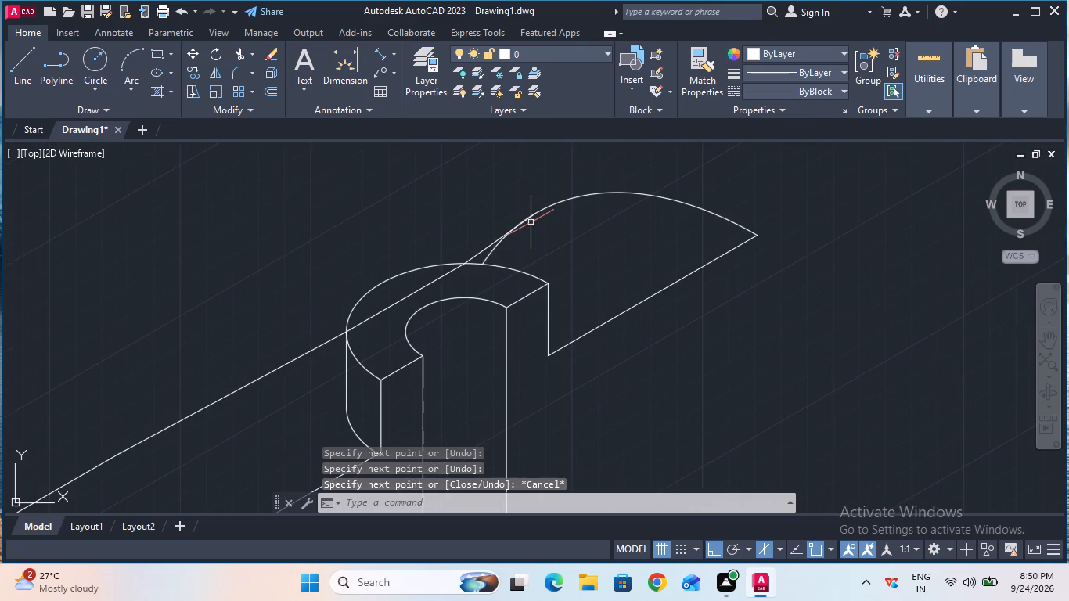
click(488, 246)
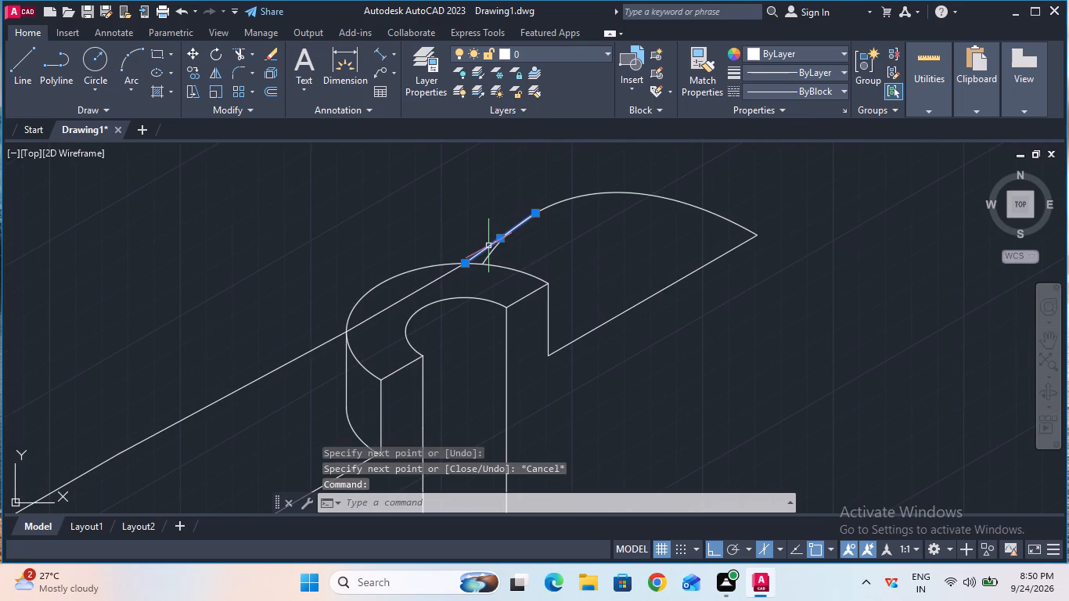
key(Delete)
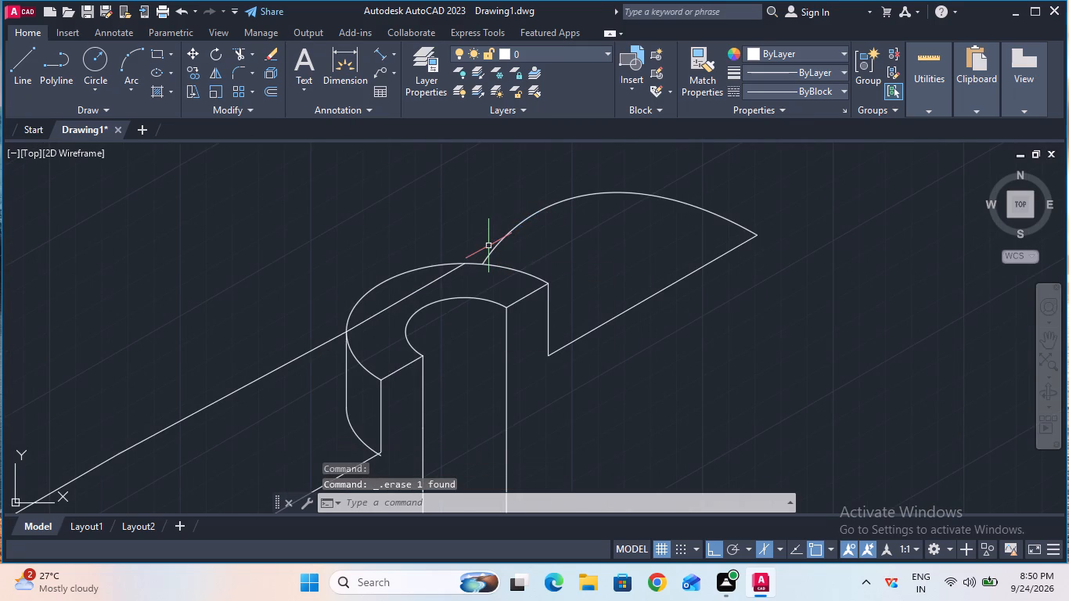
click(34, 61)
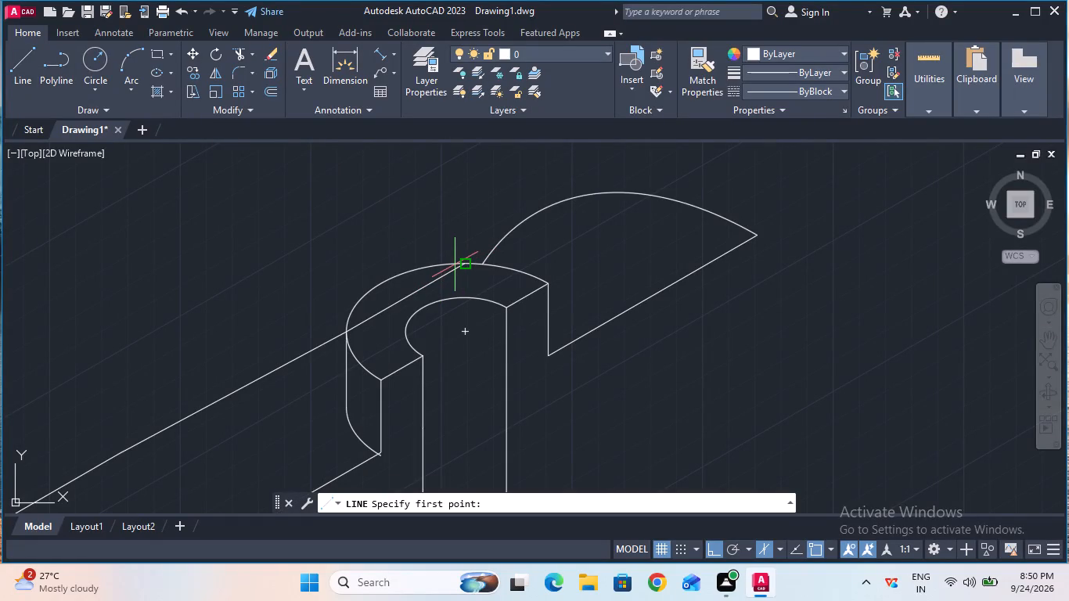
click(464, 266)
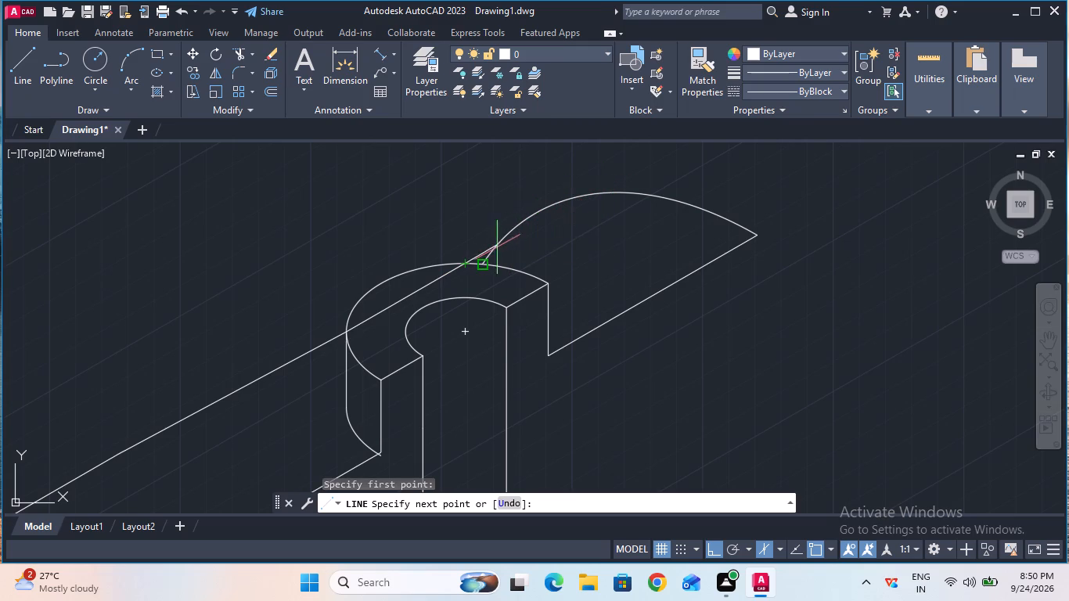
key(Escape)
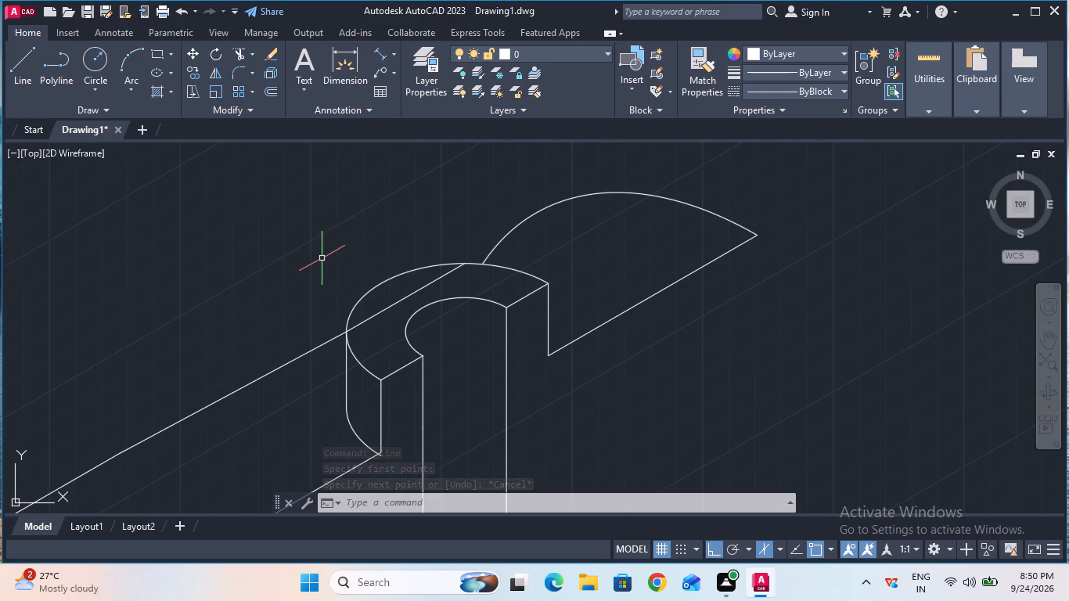
Extend the silhouette line beyond the boss's top arc to its upper intersection with the rear arc.
click(247, 57)
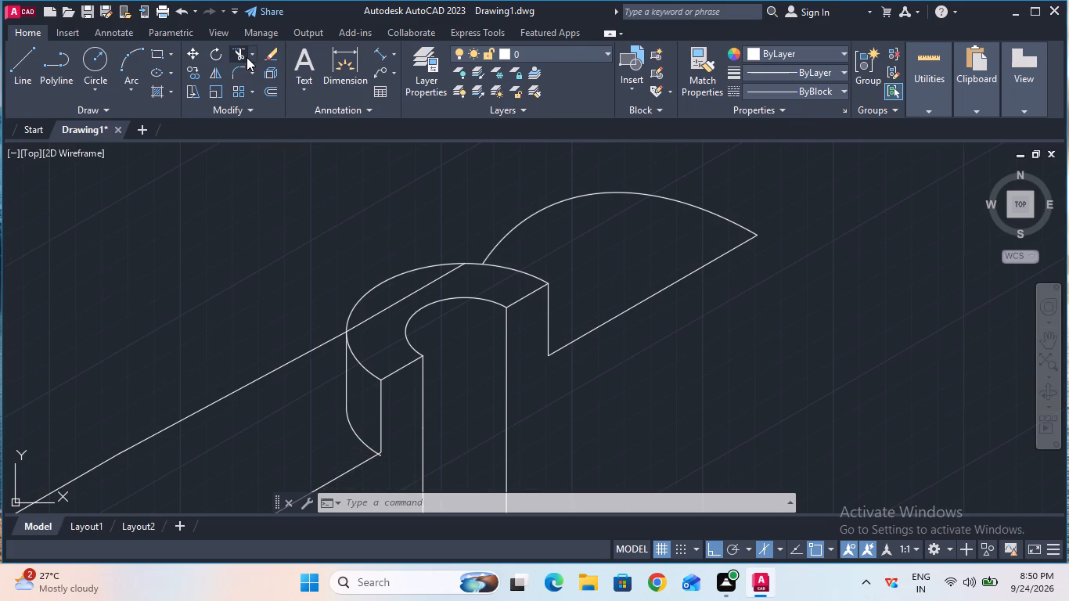
click(252, 55)
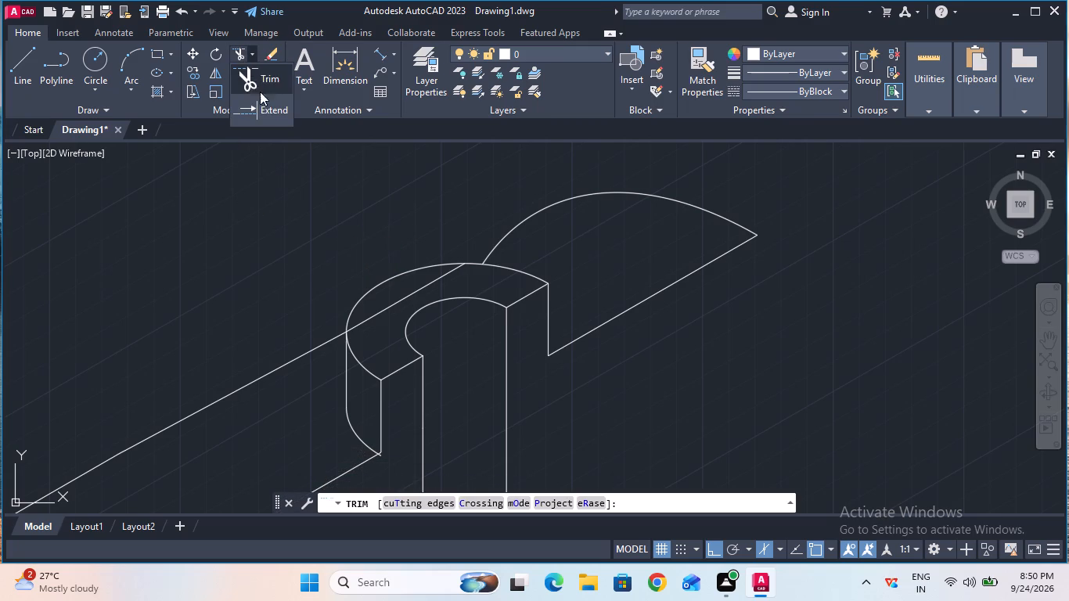
click(267, 107)
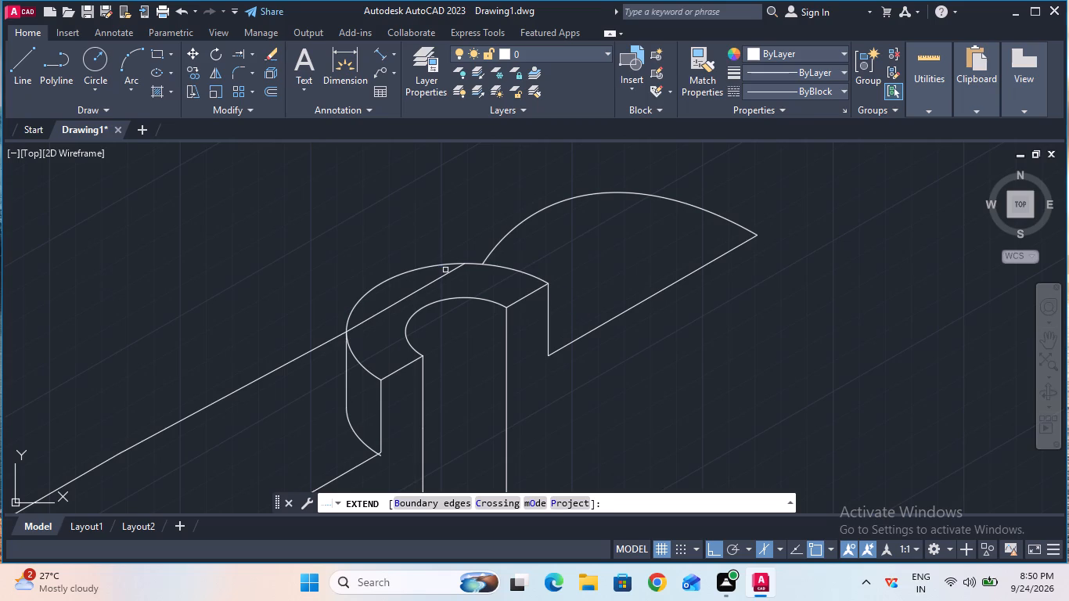
click(452, 273)
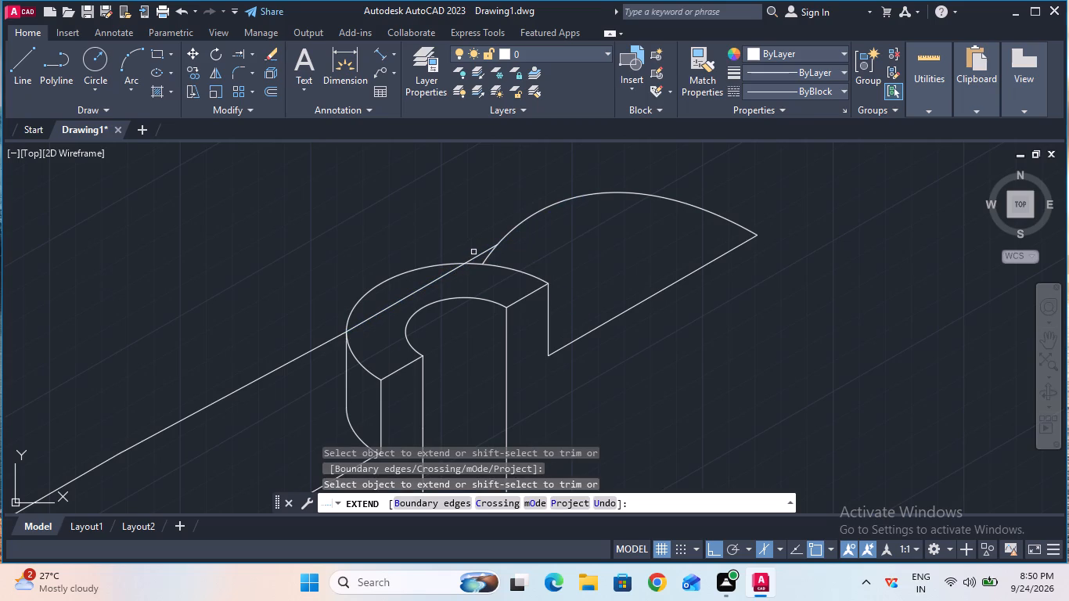
click(482, 252)
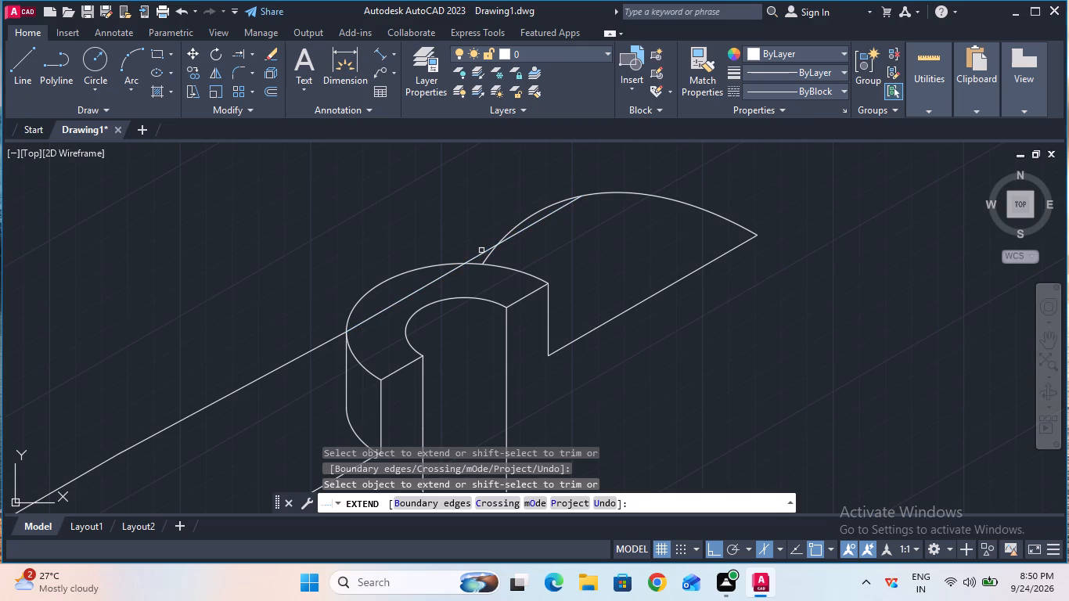
key(Escape)
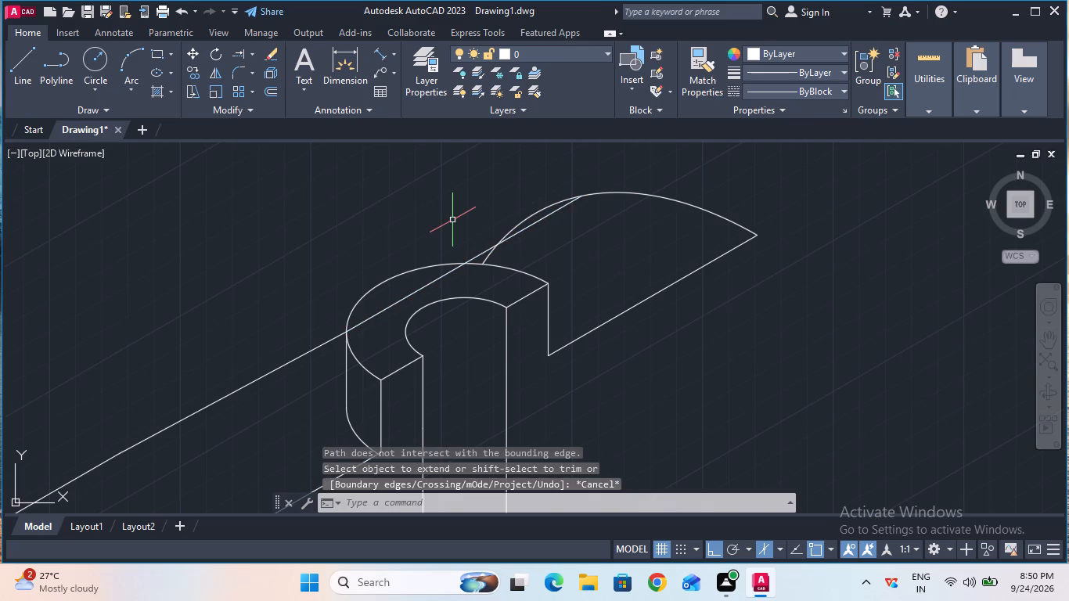
Trim the rear arc outside the silhouette line, its leftover piece behind the boss, and the line's portion across the boss top.
click(254, 54)
click(261, 74)
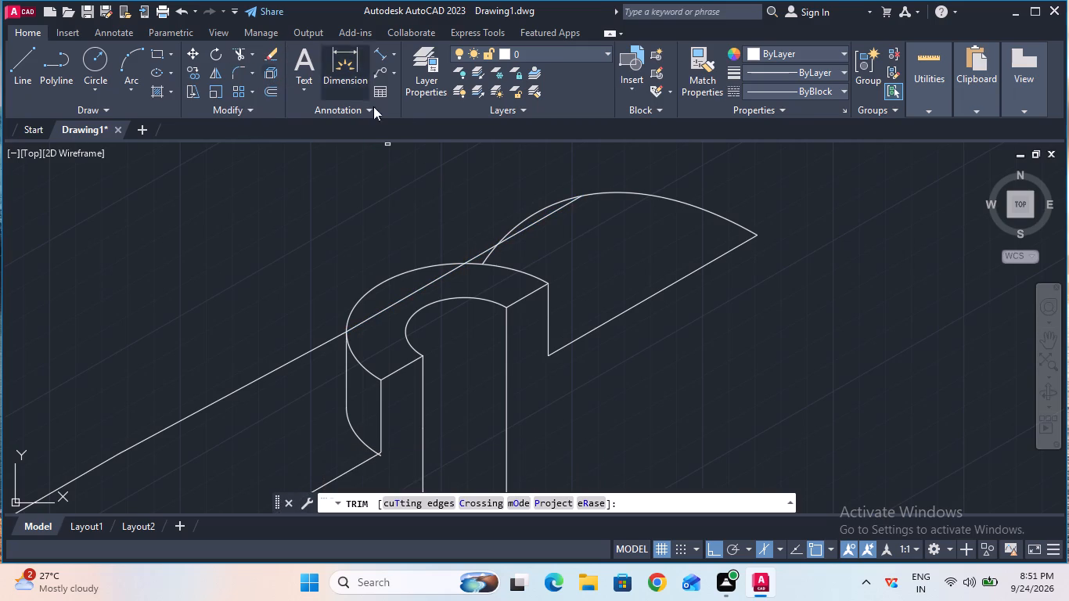
click(538, 209)
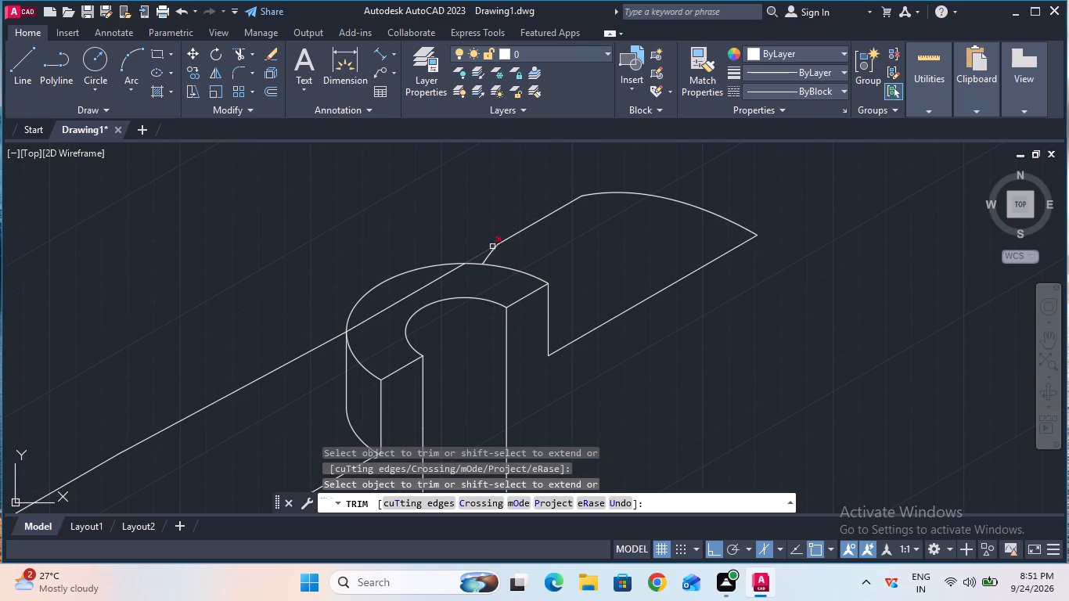
click(492, 252)
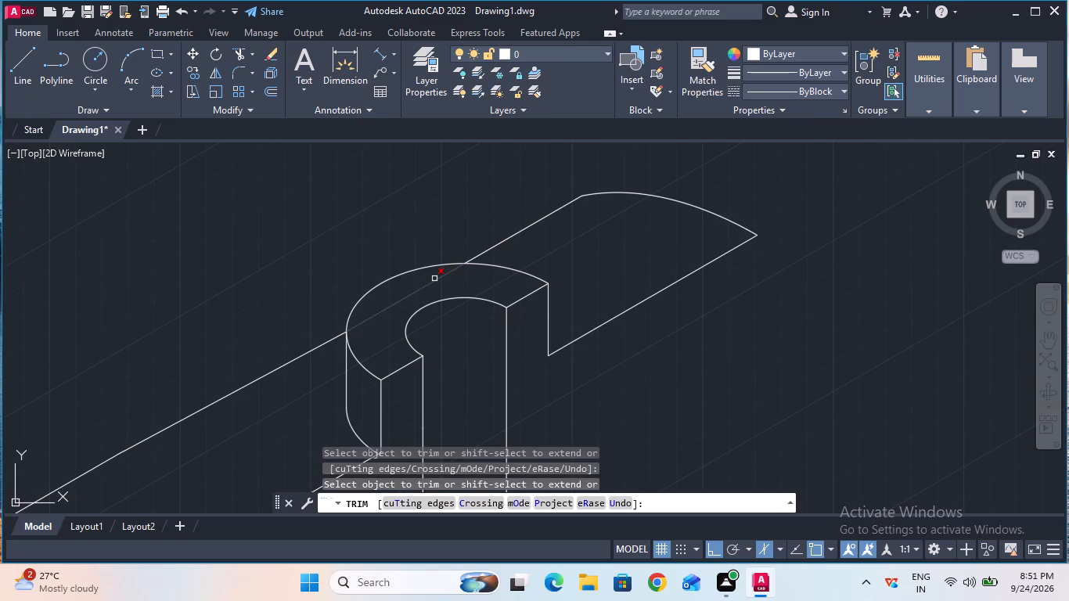
click(434, 279)
ctrl+scroll(434, 279, down, 2)
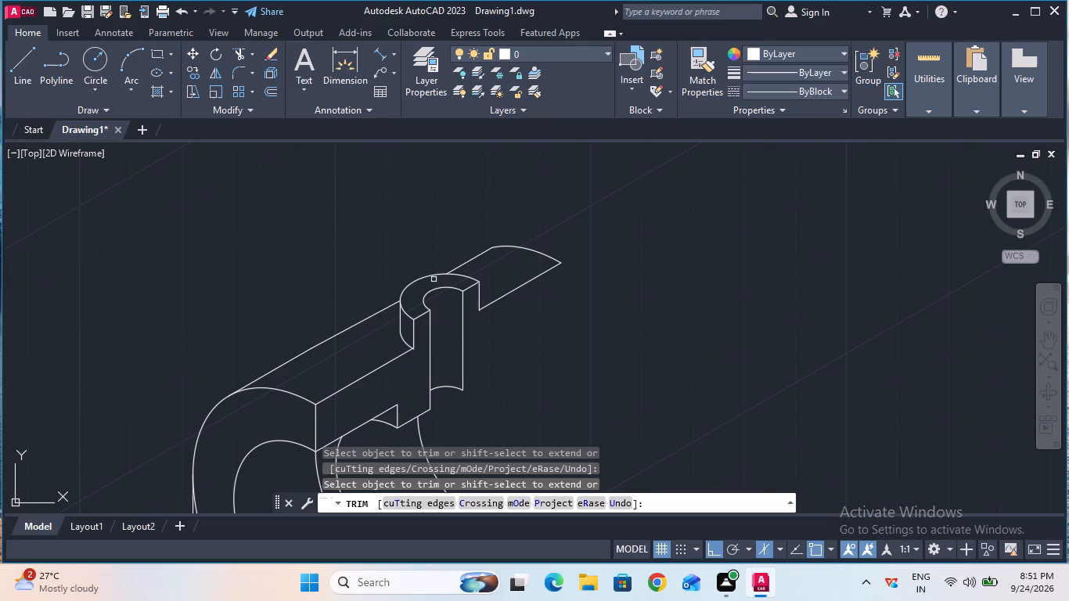
key(Escape)
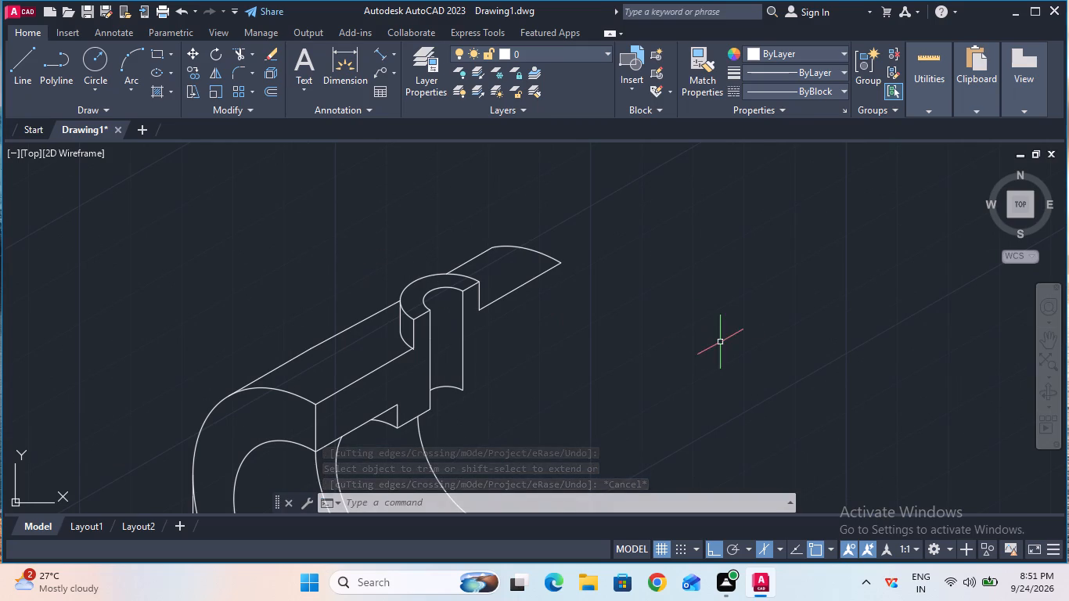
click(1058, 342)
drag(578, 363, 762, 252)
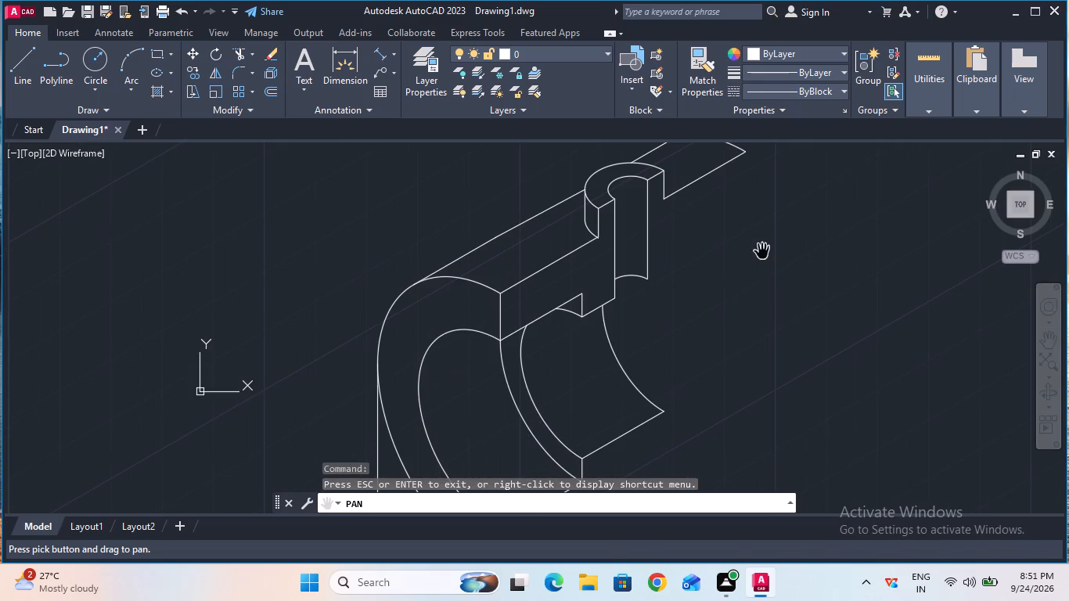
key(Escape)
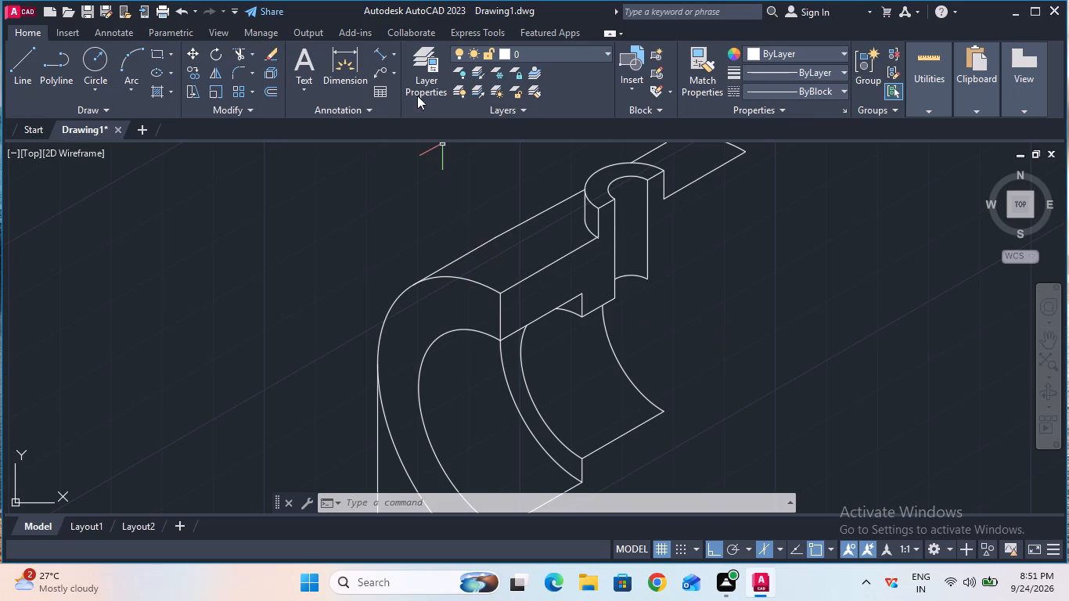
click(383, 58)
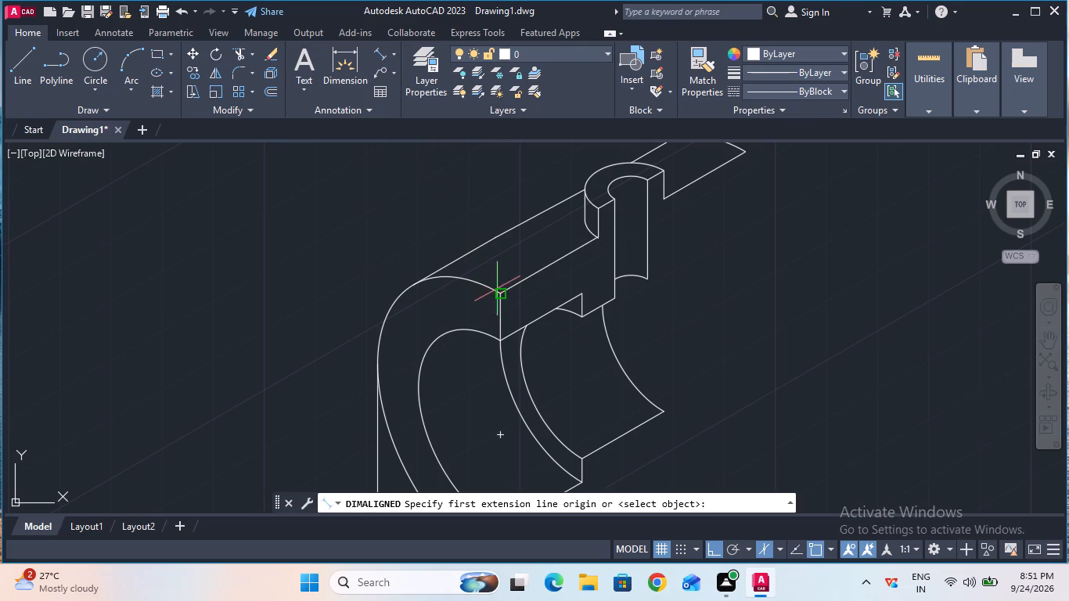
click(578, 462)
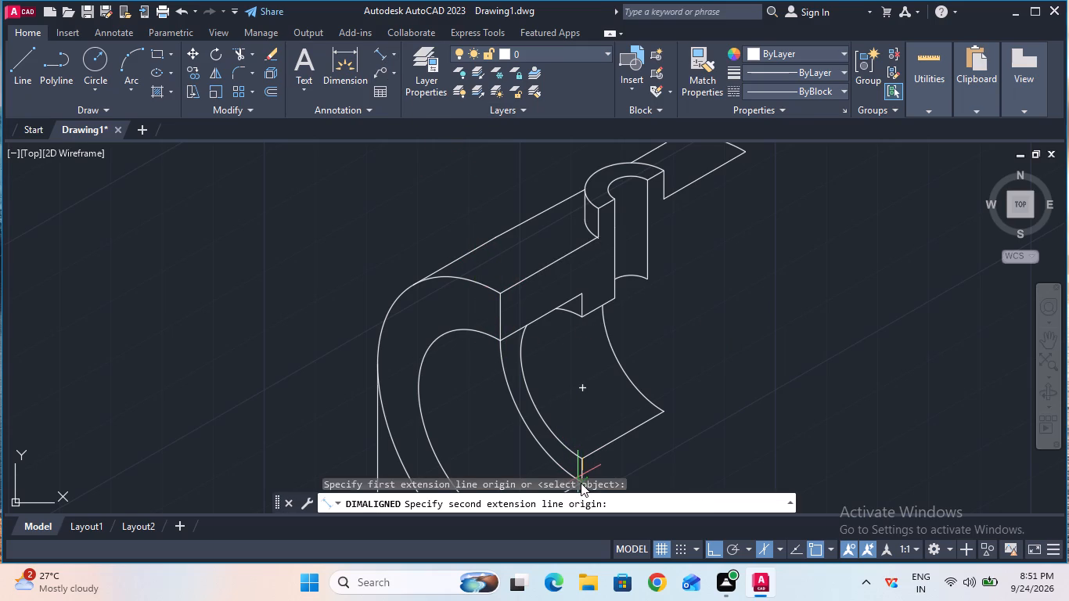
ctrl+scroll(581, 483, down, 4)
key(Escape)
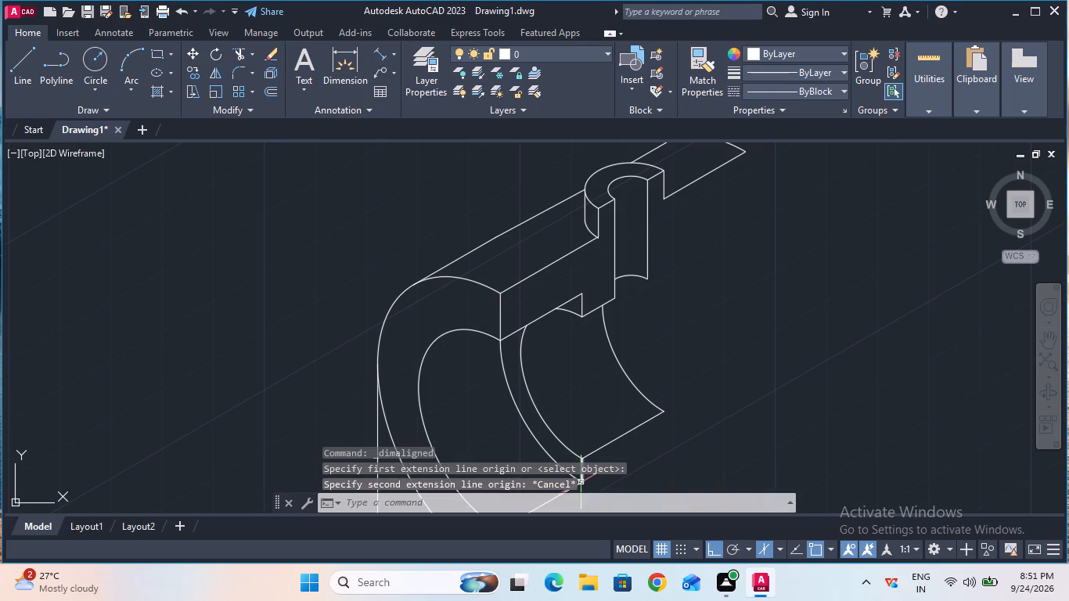
Measure the short vertical step edge at the lower end of the half-ring using an aligned dimension without placing it.
click(1046, 342)
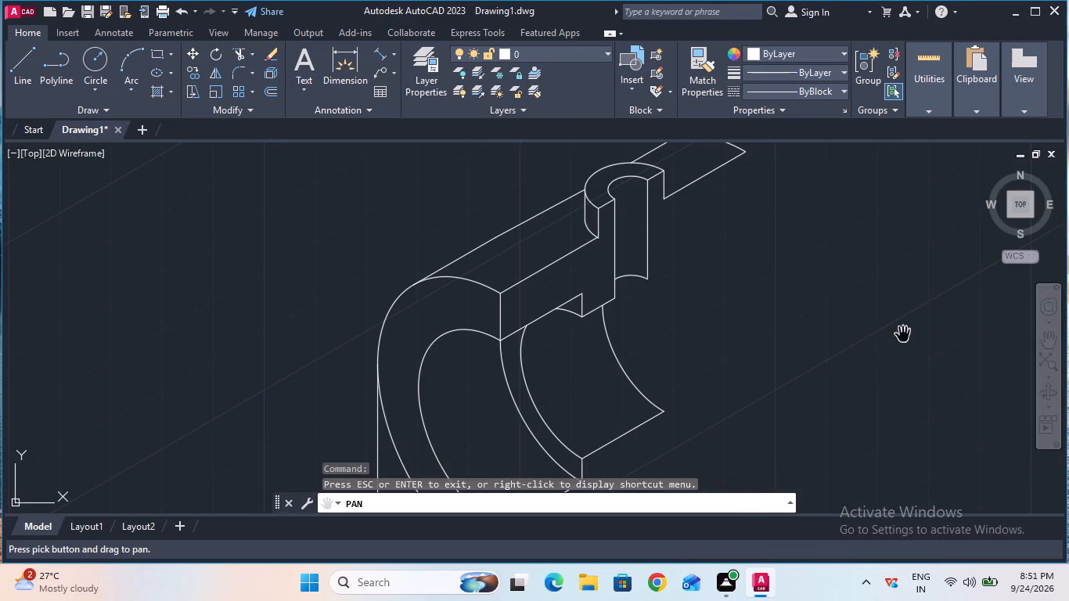
drag(840, 359, 857, 265)
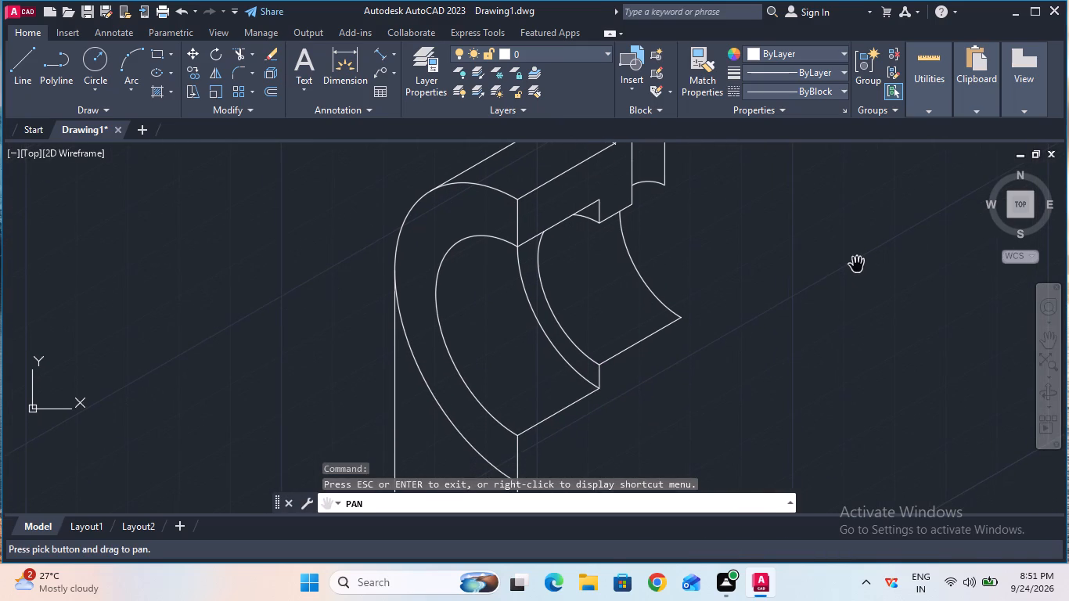
key(Escape)
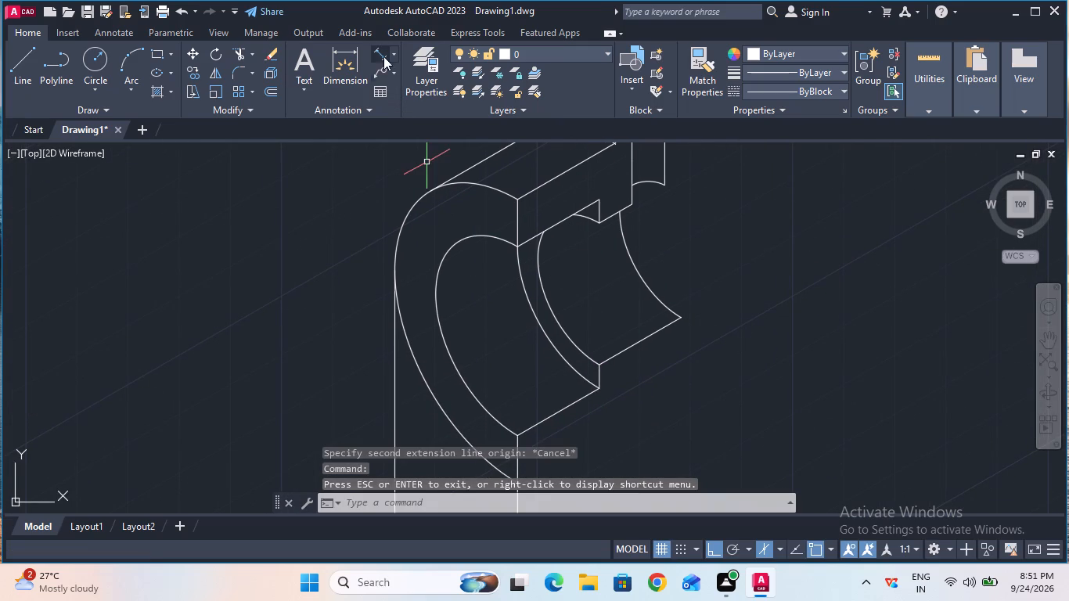
click(380, 55)
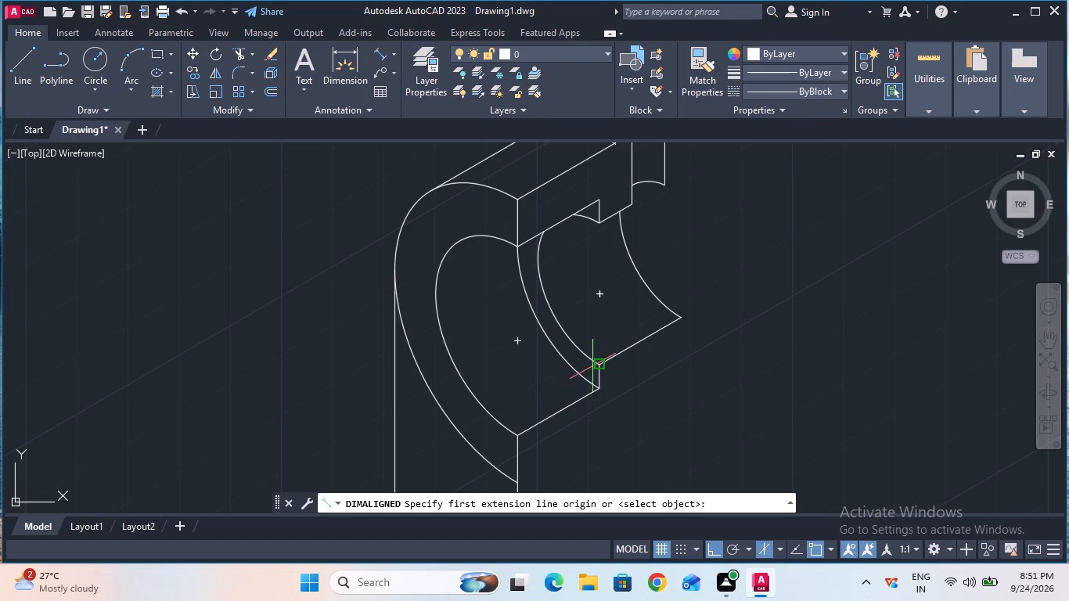
click(601, 365)
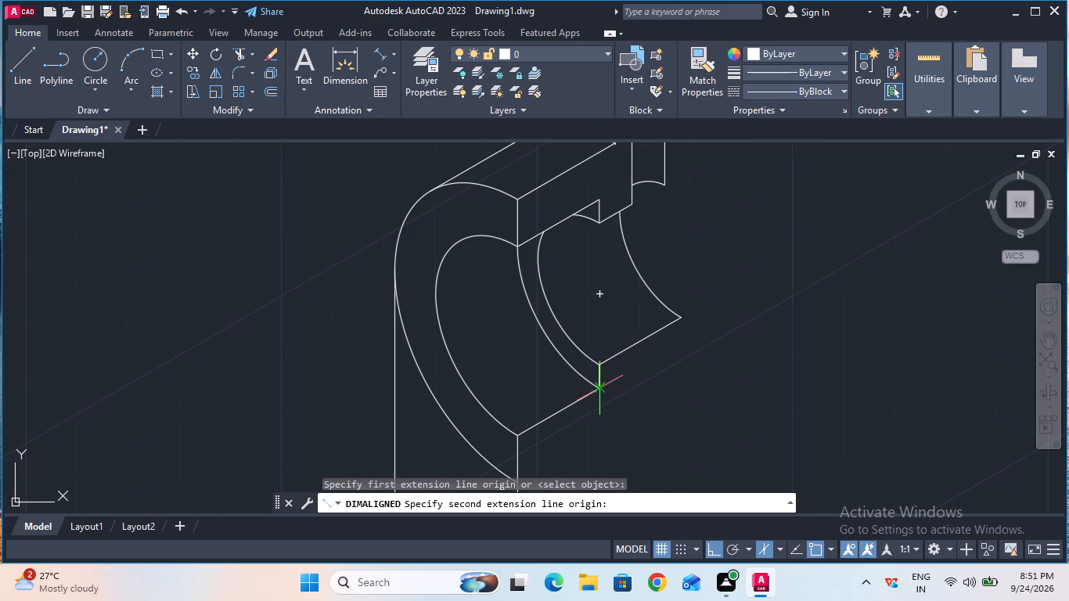
click(595, 387)
key(Escape)
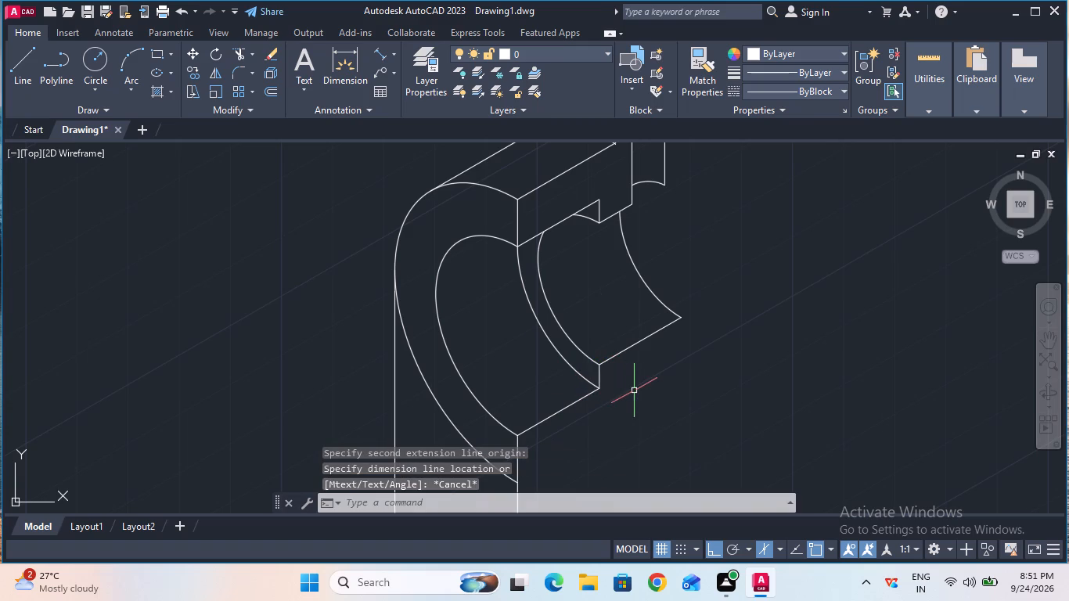
Draw a 9 mm radius isocircle on the left isoplane, centred on the centre of the half-ring's rear arc.
ctrl+scroll(716, 365, down, 2)
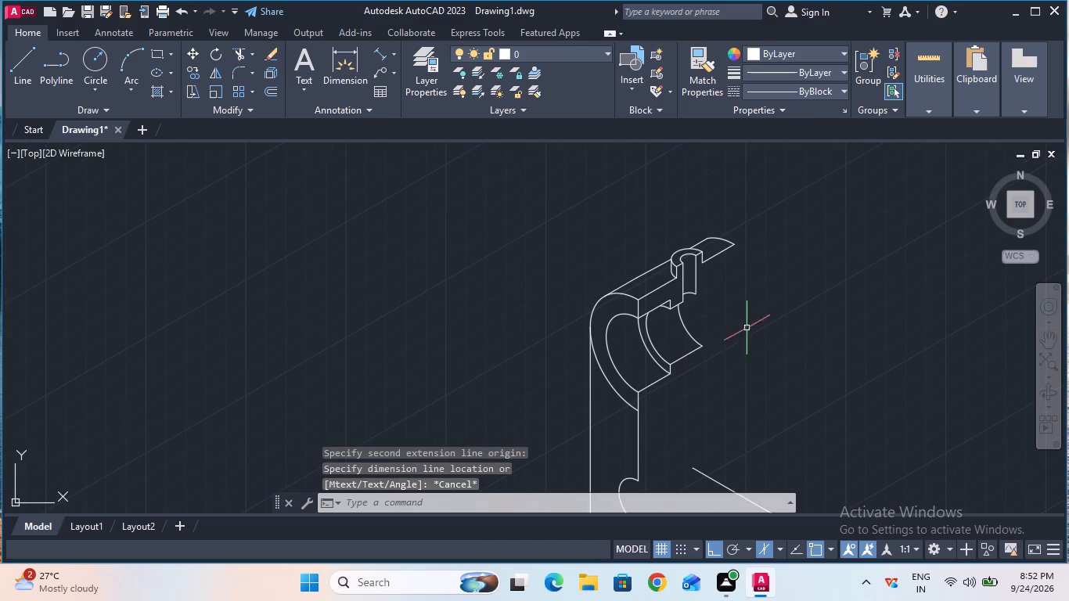
click(1045, 345)
drag(740, 359, 741, 390)
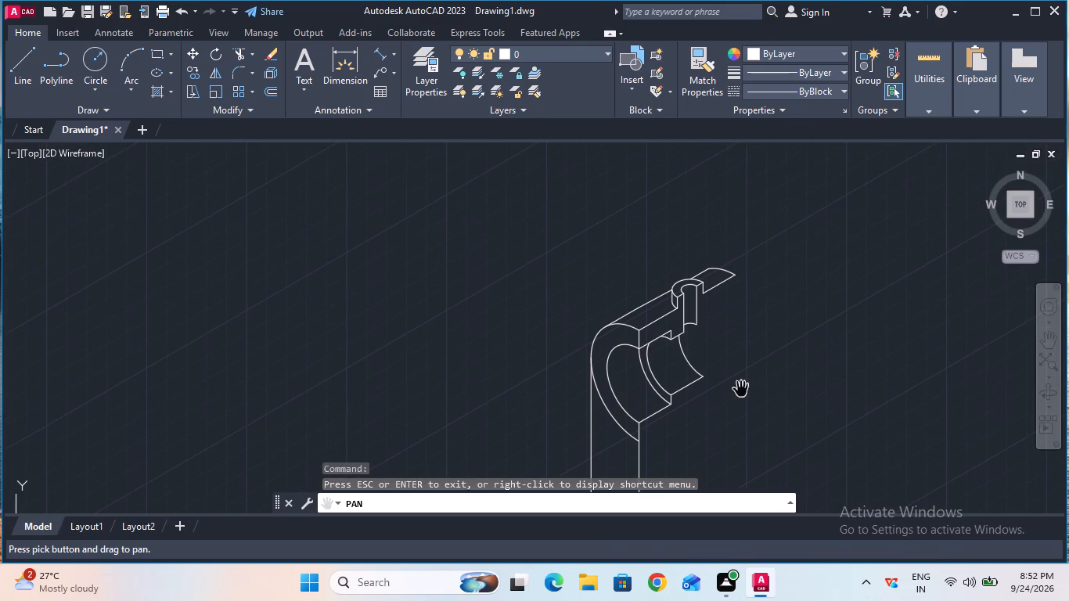
ctrl+scroll(705, 372, up, 3)
key(Escape)
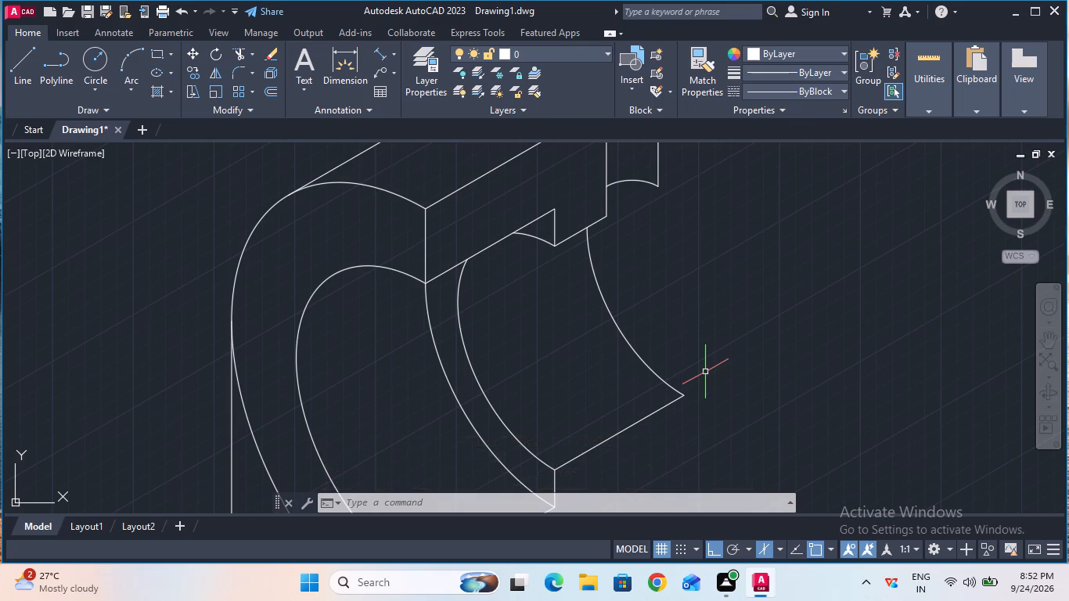
ctrl+scroll(705, 372, down, 1)
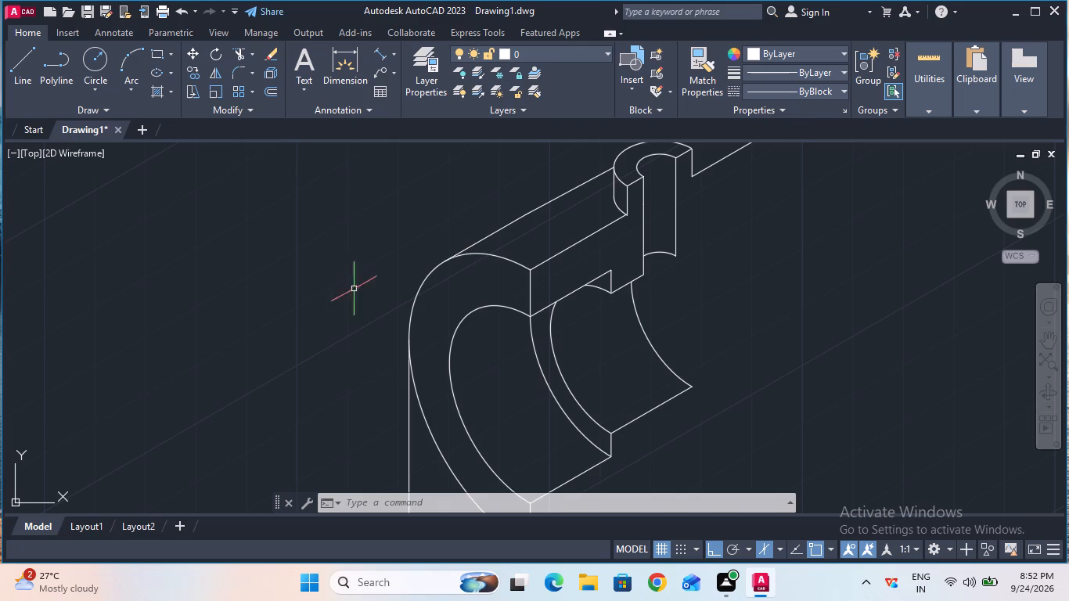
click(376, 496)
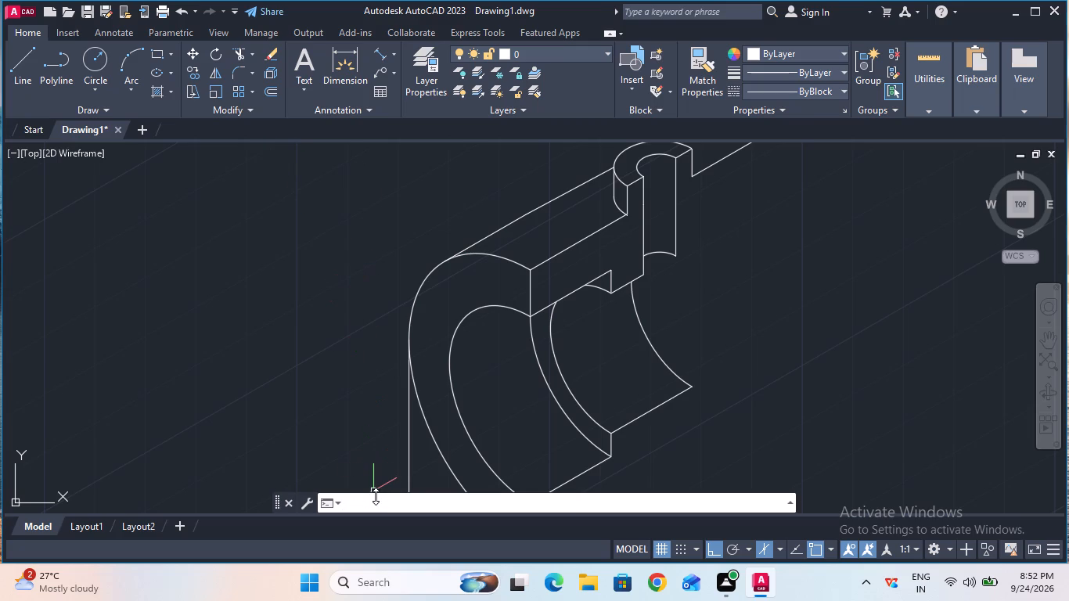
text(ell)
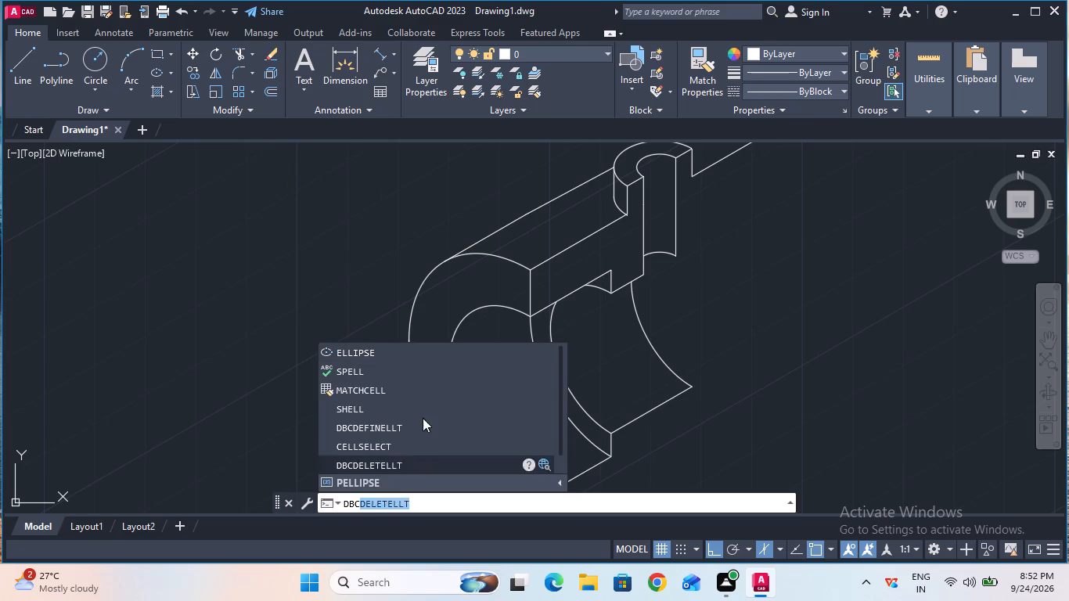
click(461, 345)
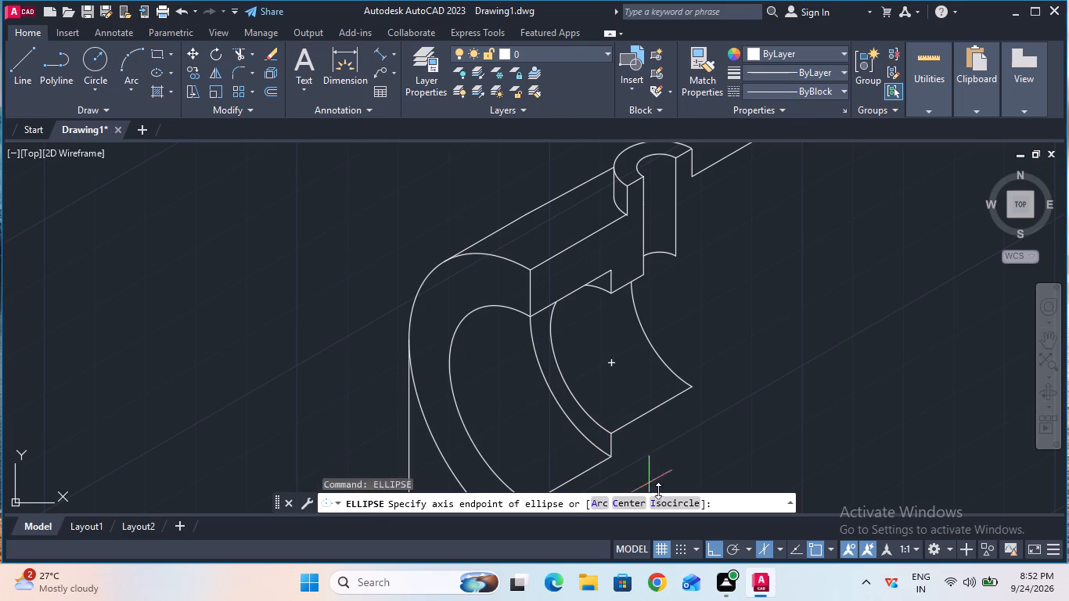
click(670, 503)
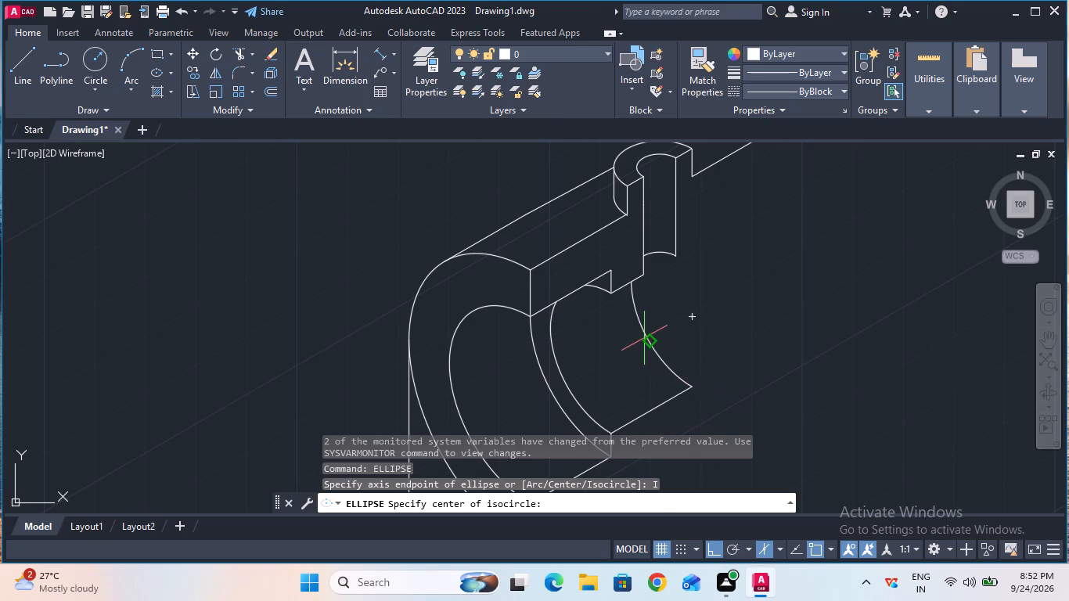
click(690, 318)
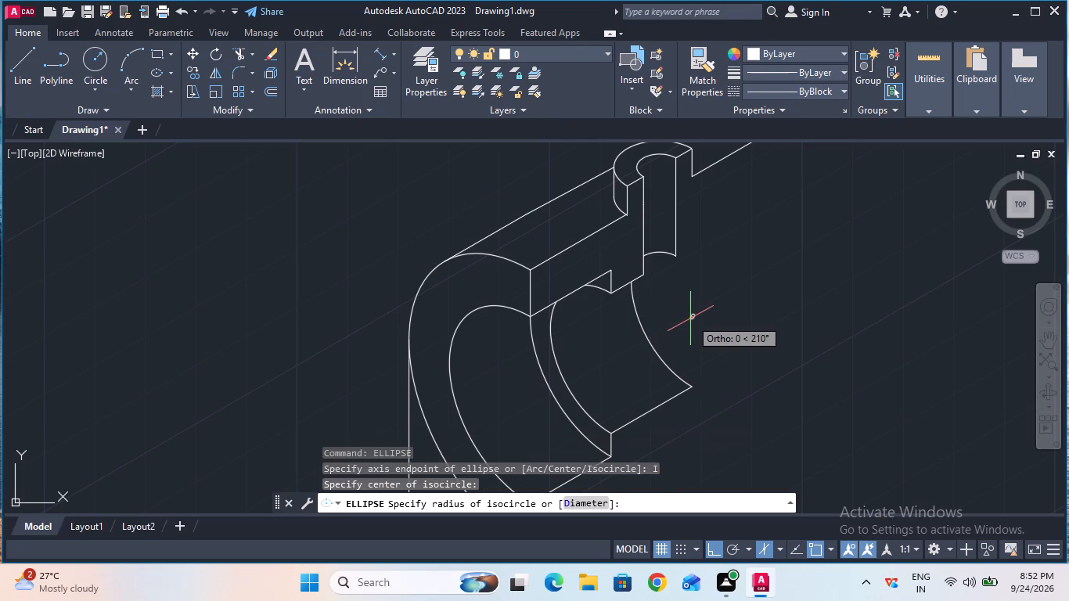
key(F5)
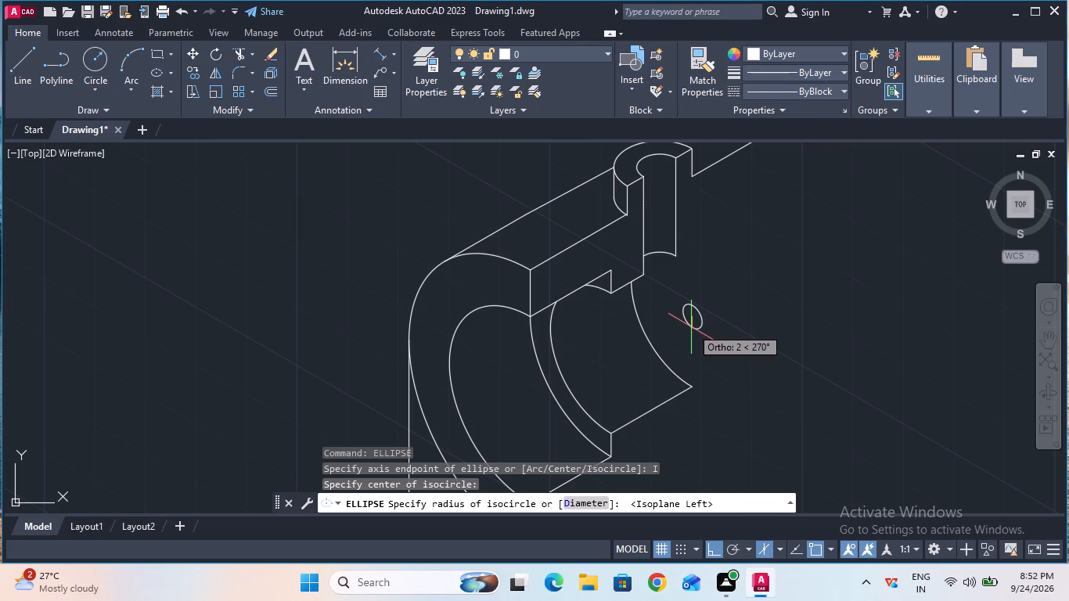
key(9)
key(Return)
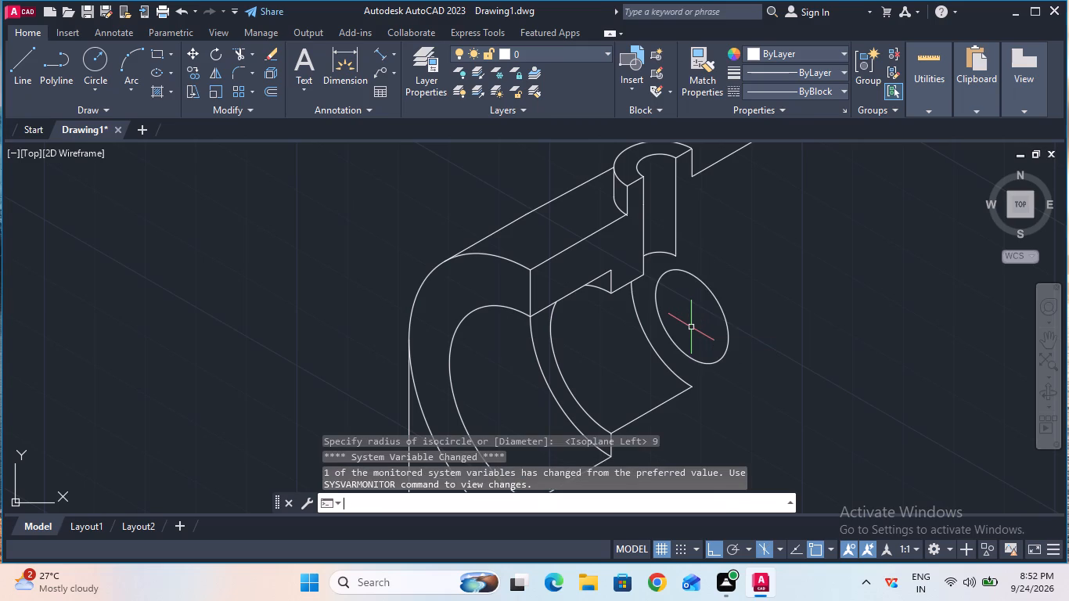
key(Escape)
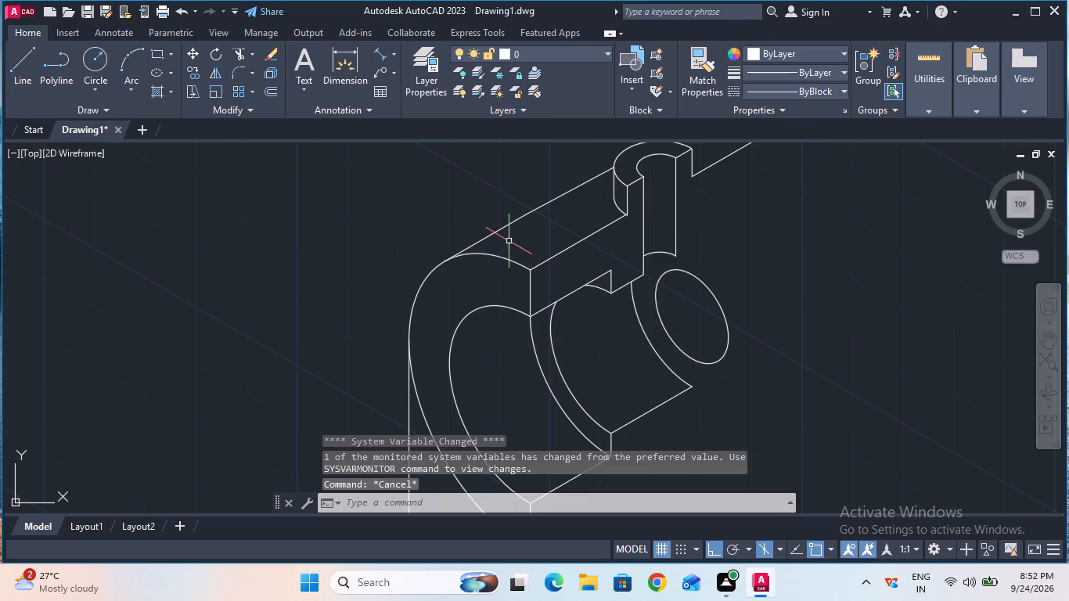
Draw a vertical line from the rear arc's lower end to the isocircle's centre and extend it to the isocircle's upper edge.
click(22, 70)
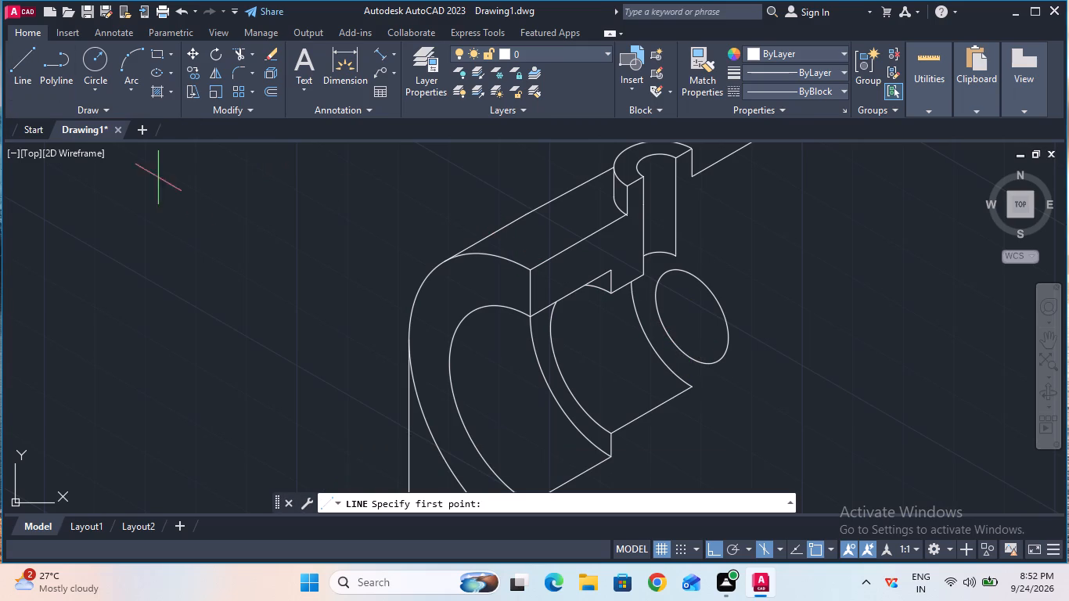
click(691, 386)
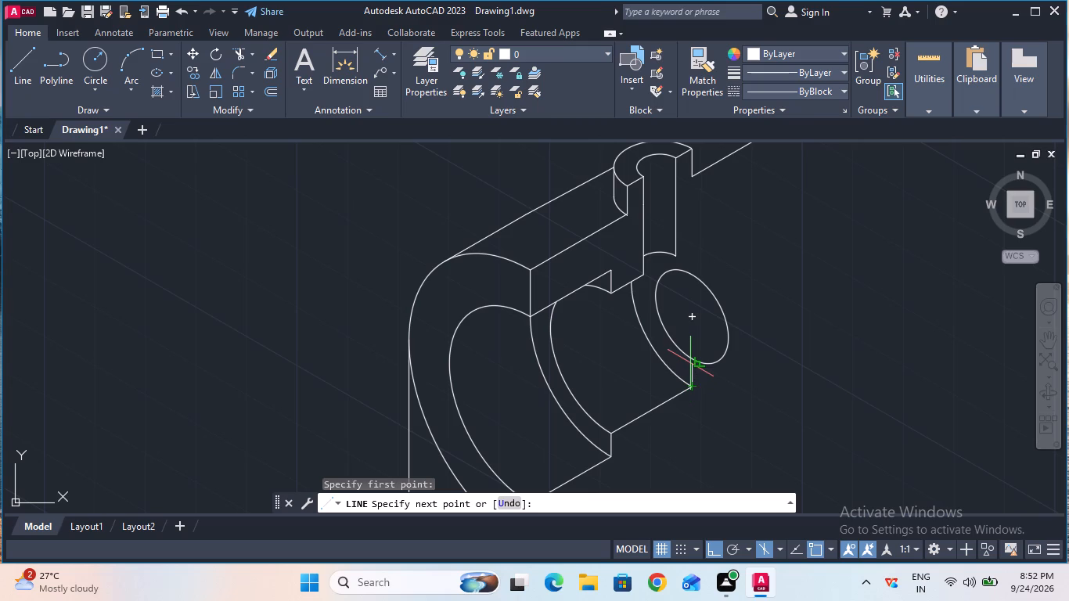
click(687, 313)
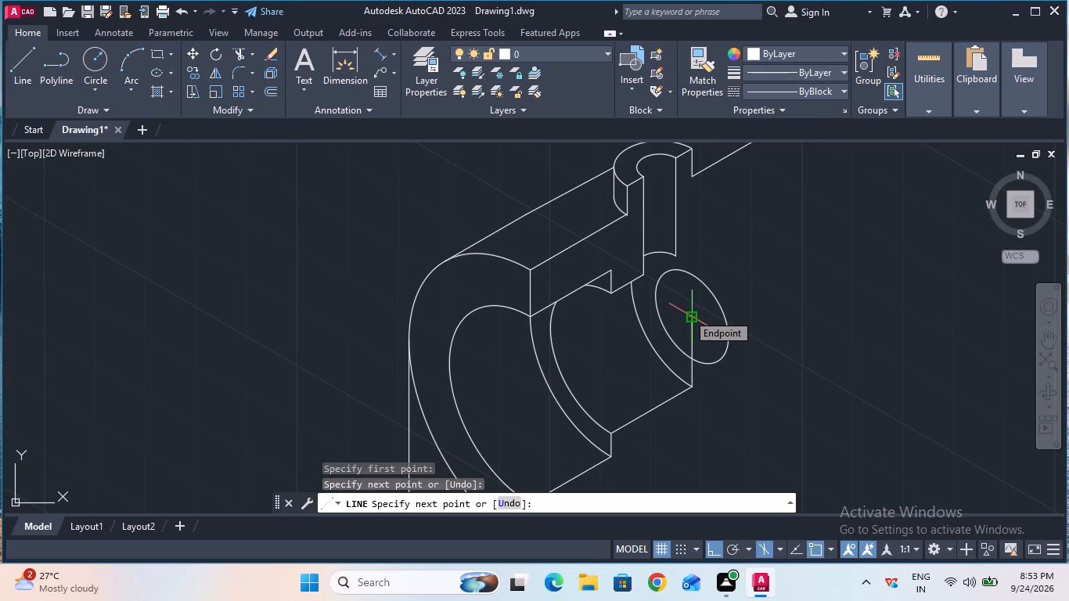
key(Escape)
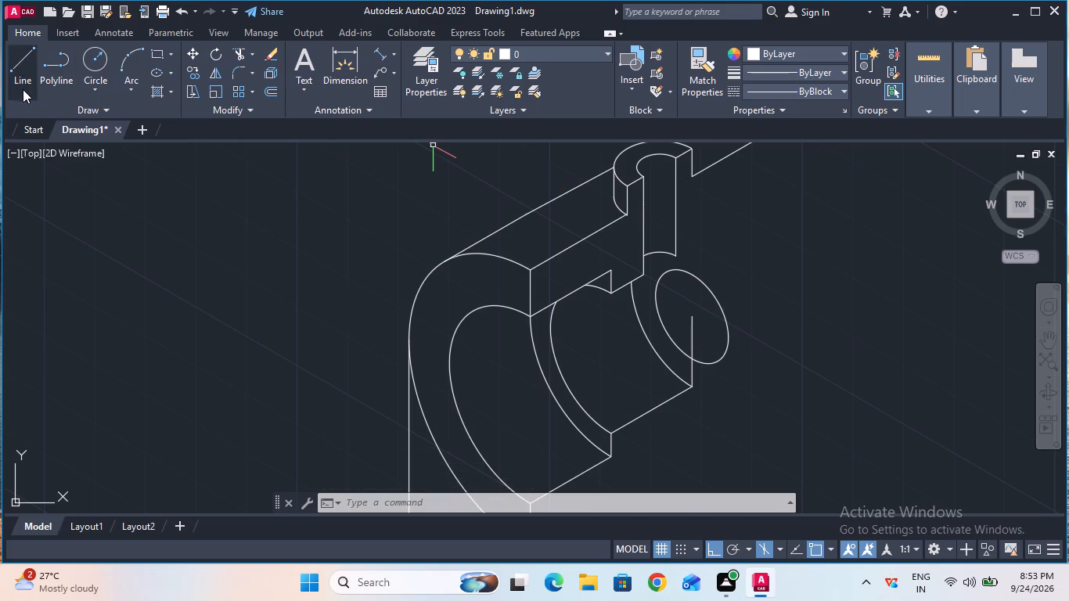
click(249, 53)
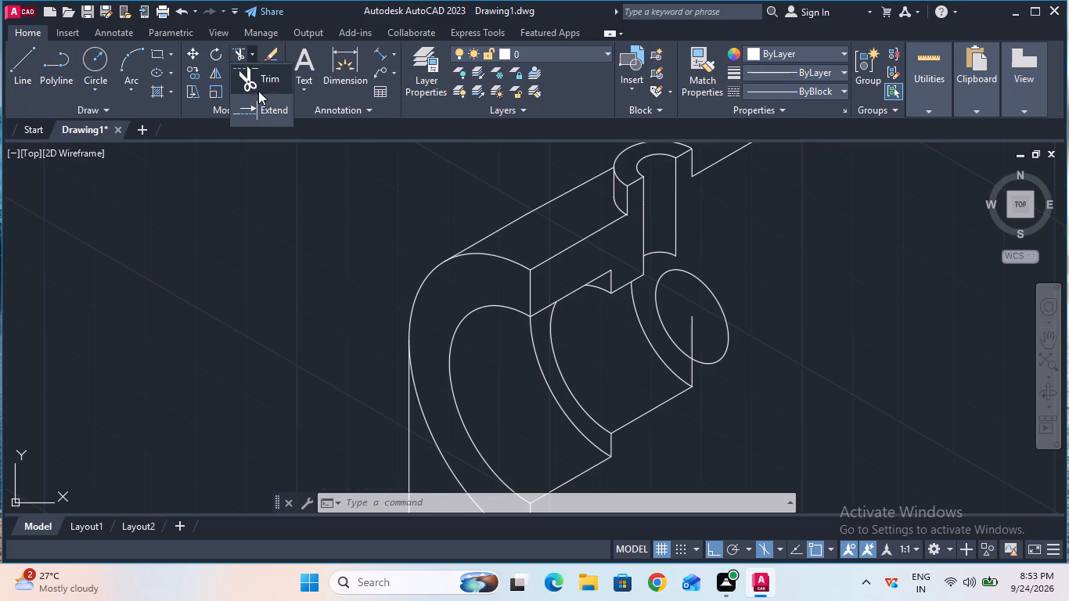
click(261, 109)
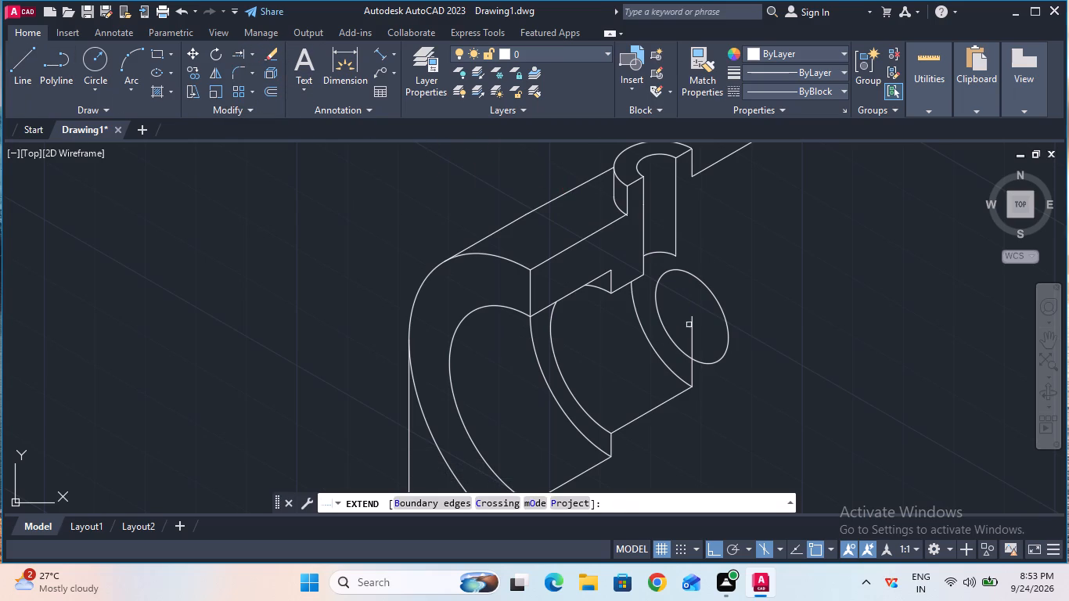
click(694, 324)
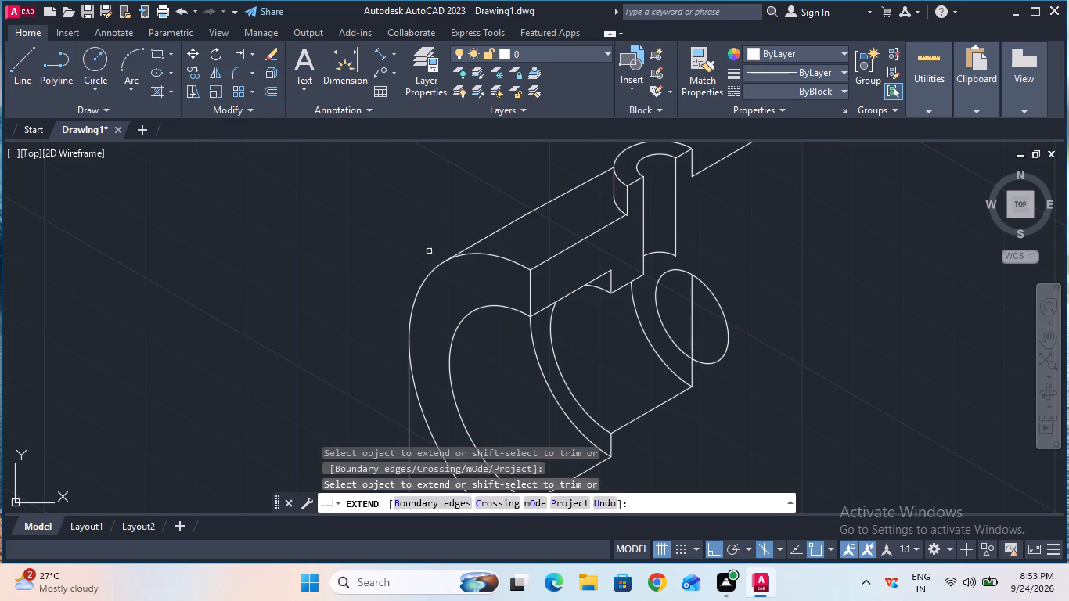
key(Escape)
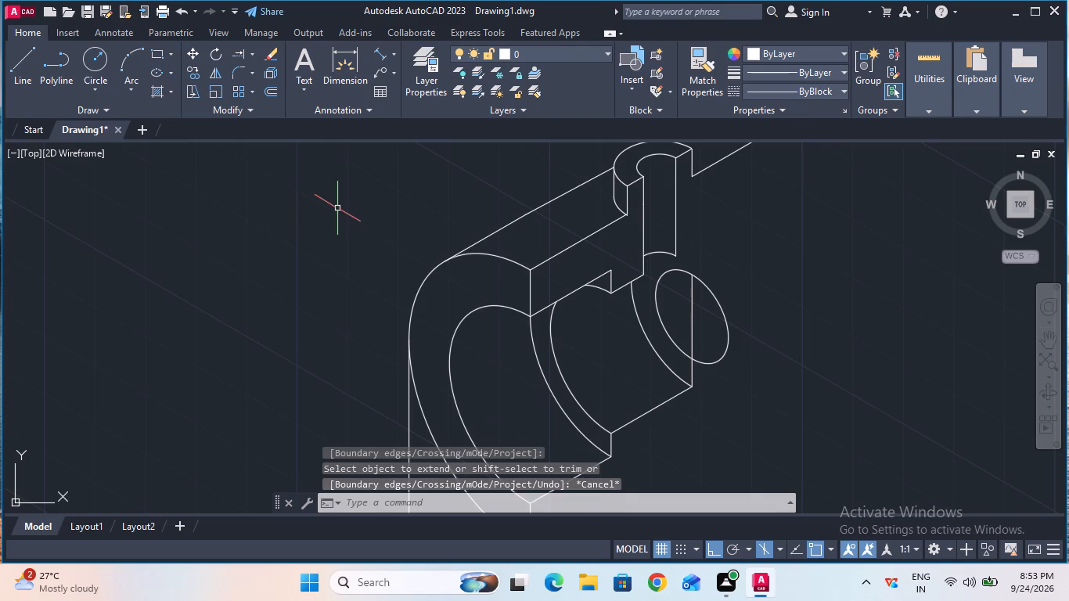
Draw a line about 6 mm long at 30° on the top isoplane from the outer lower end of the boss bore.
click(31, 87)
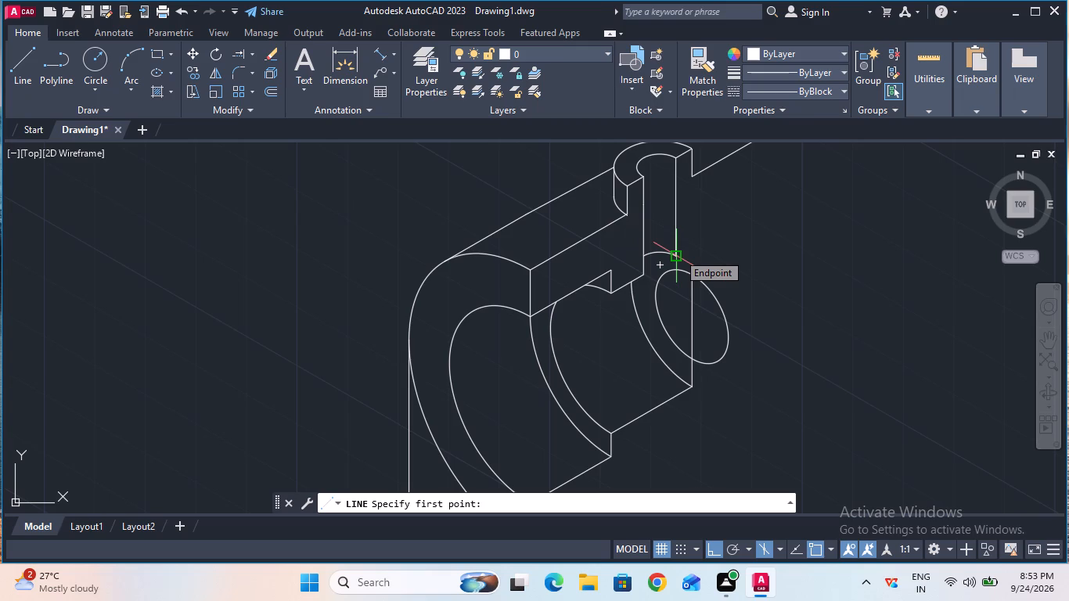
click(678, 253)
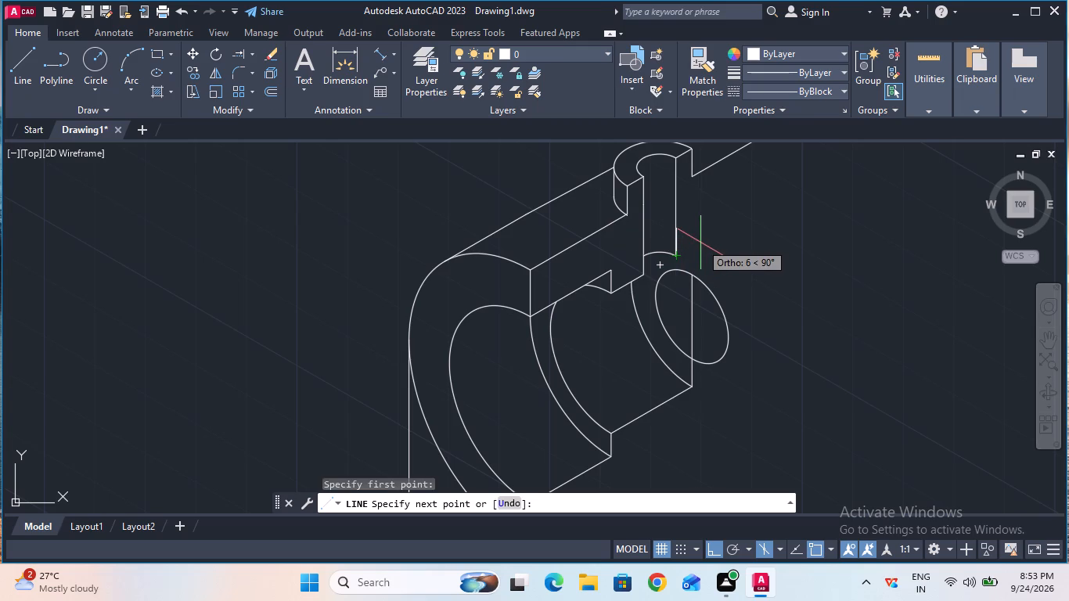
key(F5)
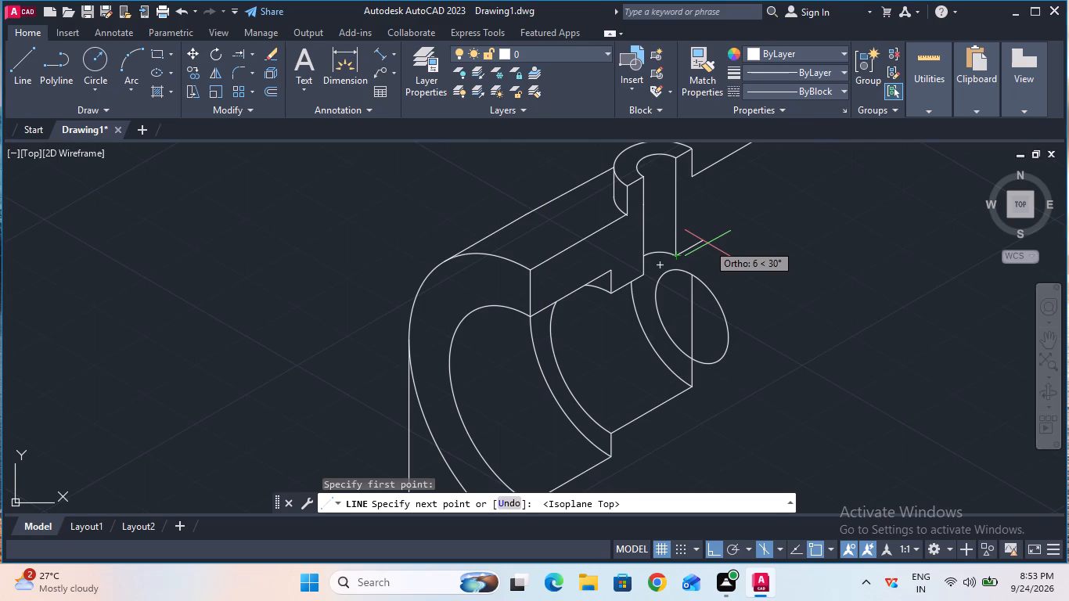
click(707, 243)
key(Escape)
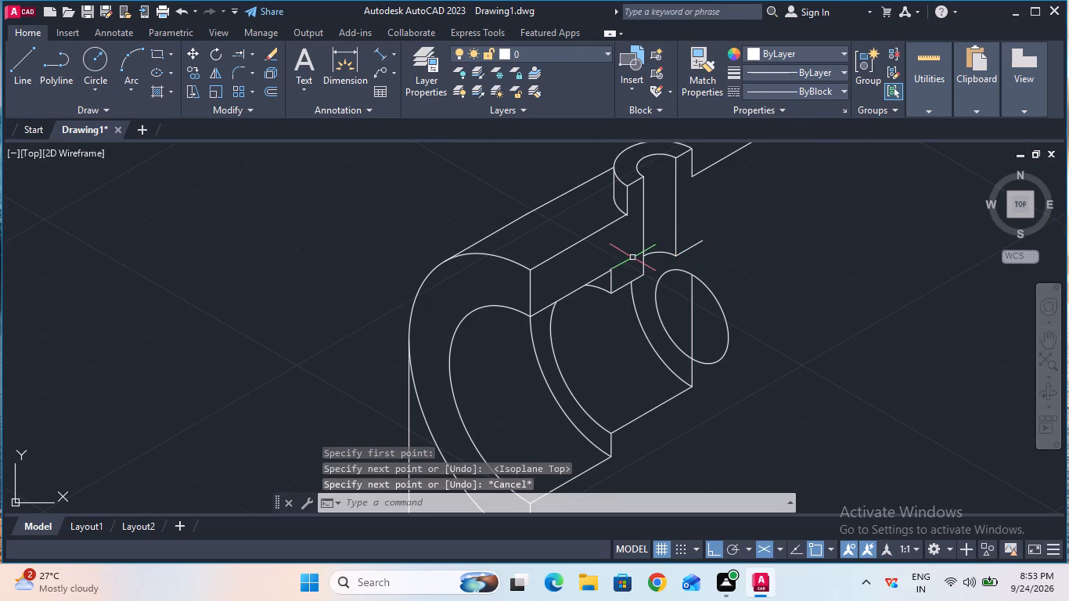
Extend the vertical line through the isocircle up to the short 30° line at the boss bore.
click(238, 55)
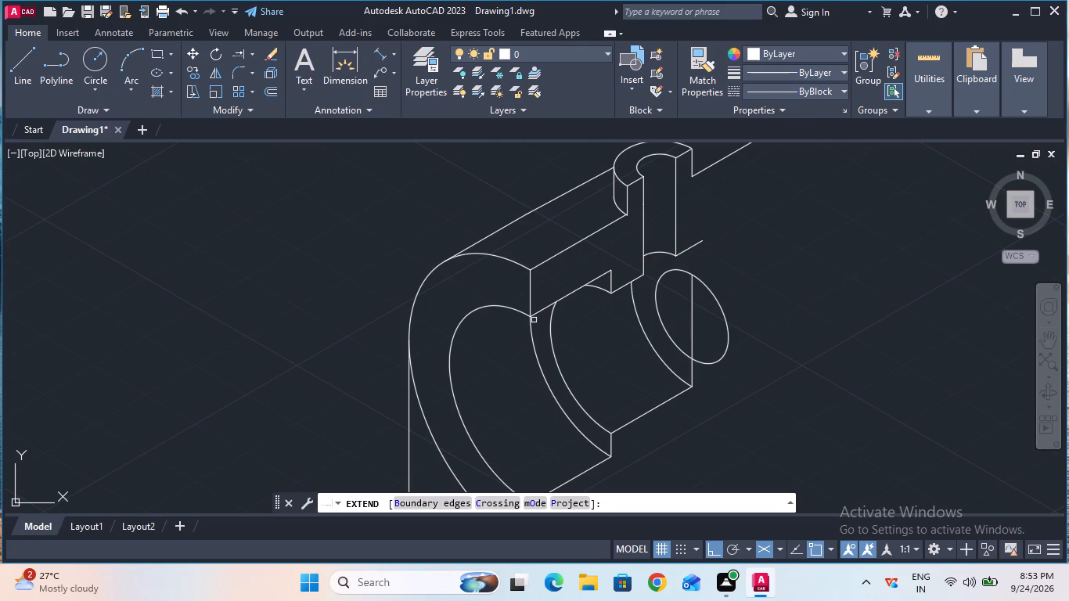
click(692, 321)
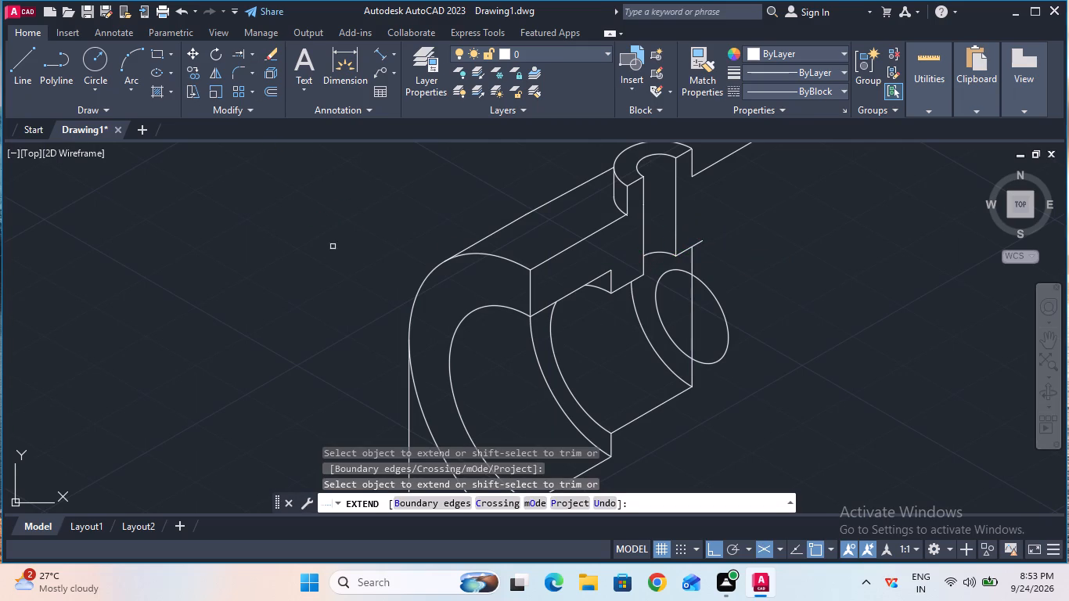
key(Escape)
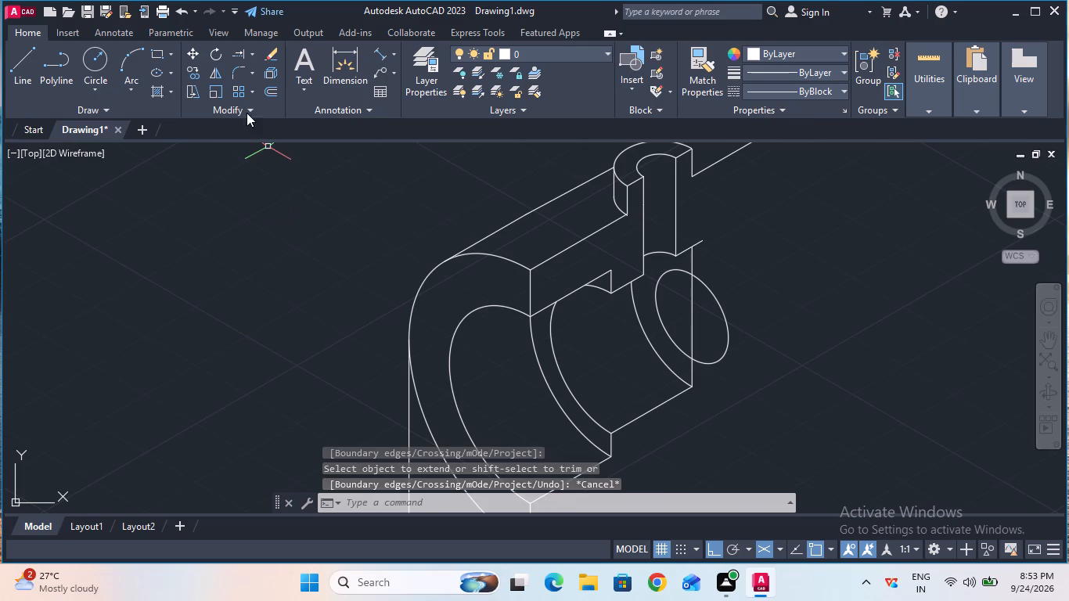
Trim the isocircle's half beyond the vertical line and the part of that line inside the isocircle.
click(253, 54)
click(260, 74)
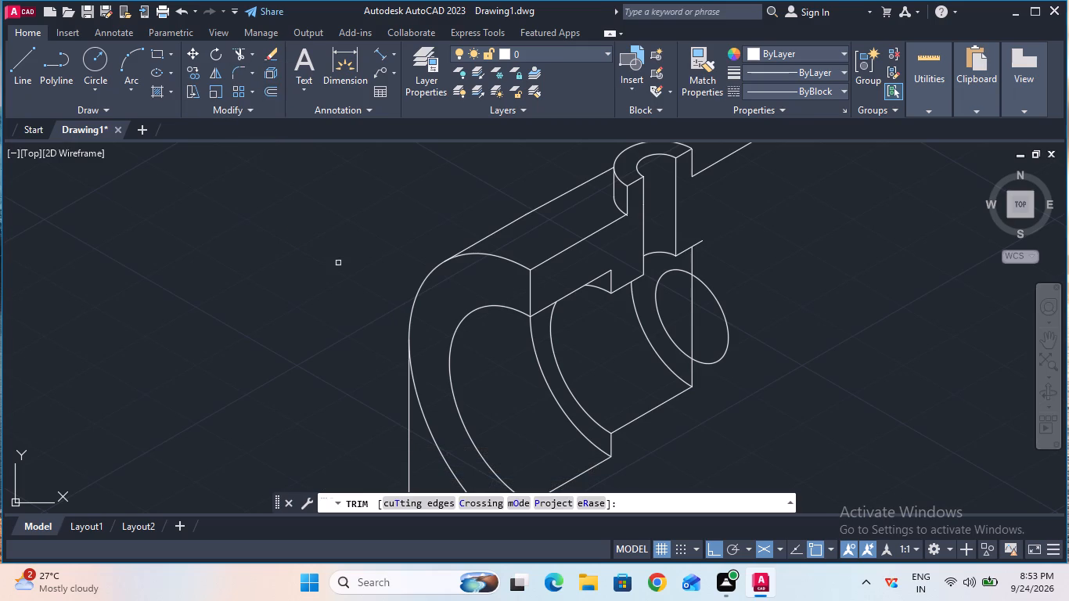
click(725, 334)
click(732, 335)
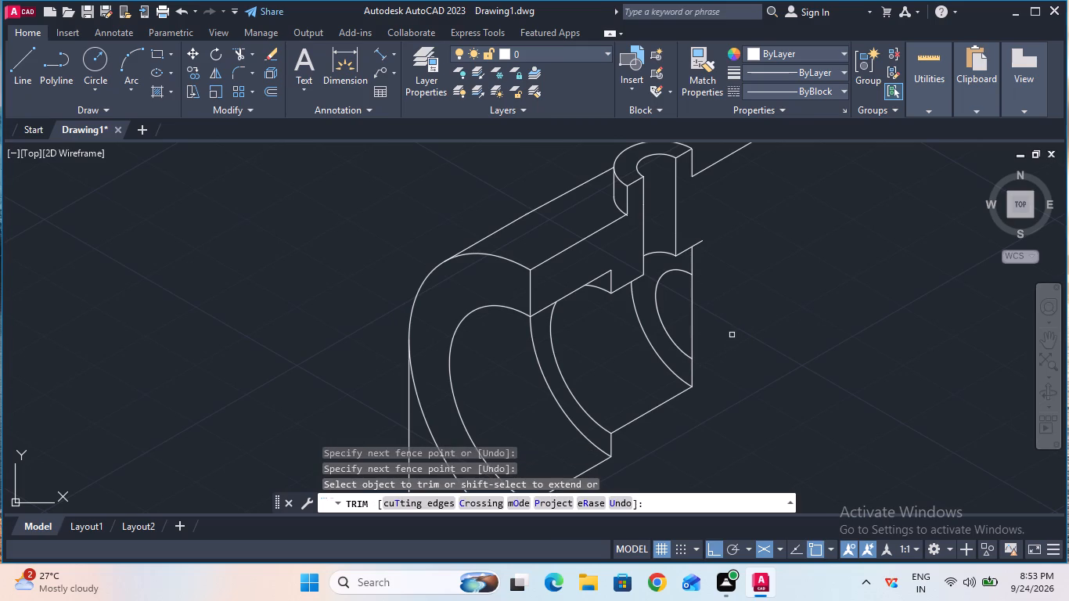
click(691, 328)
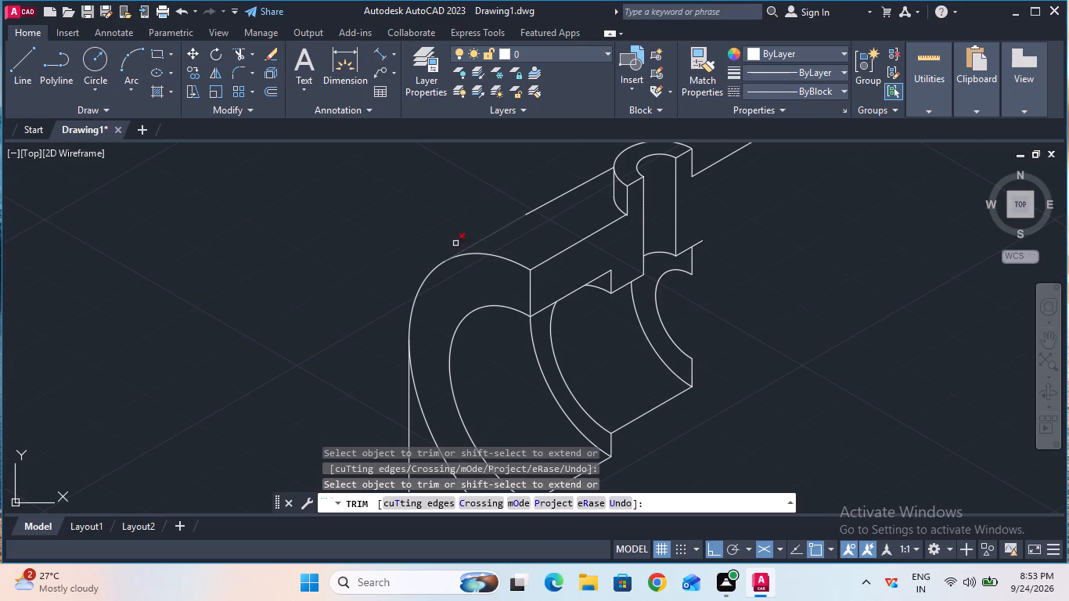
click(390, 262)
key(grave)
key(Escape)
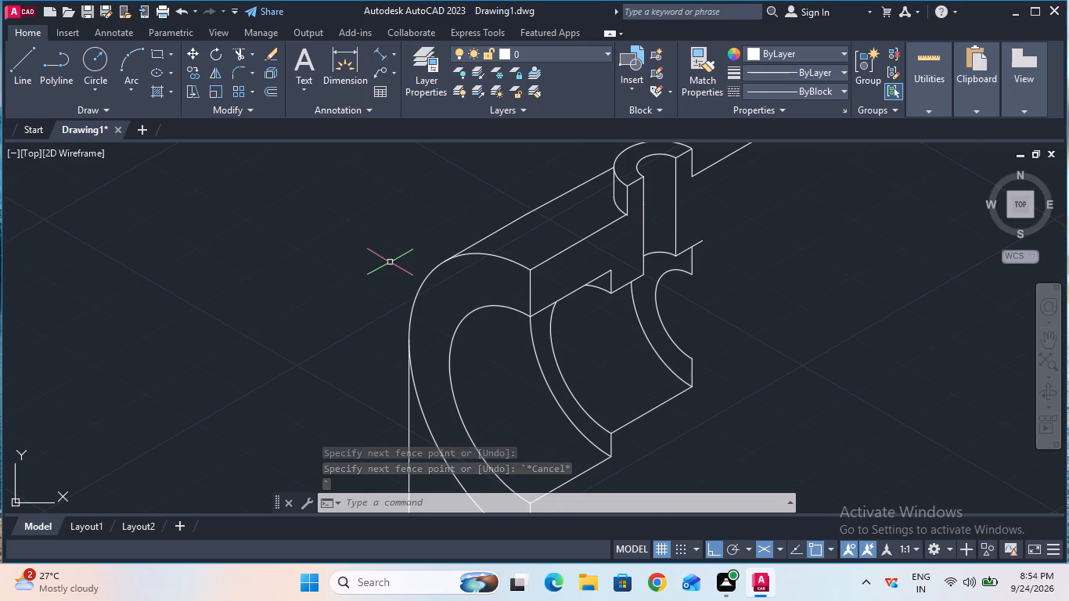
Draw a 20 mm line at 30° rearward from the lower end of the small rear bore arc.
click(27, 90)
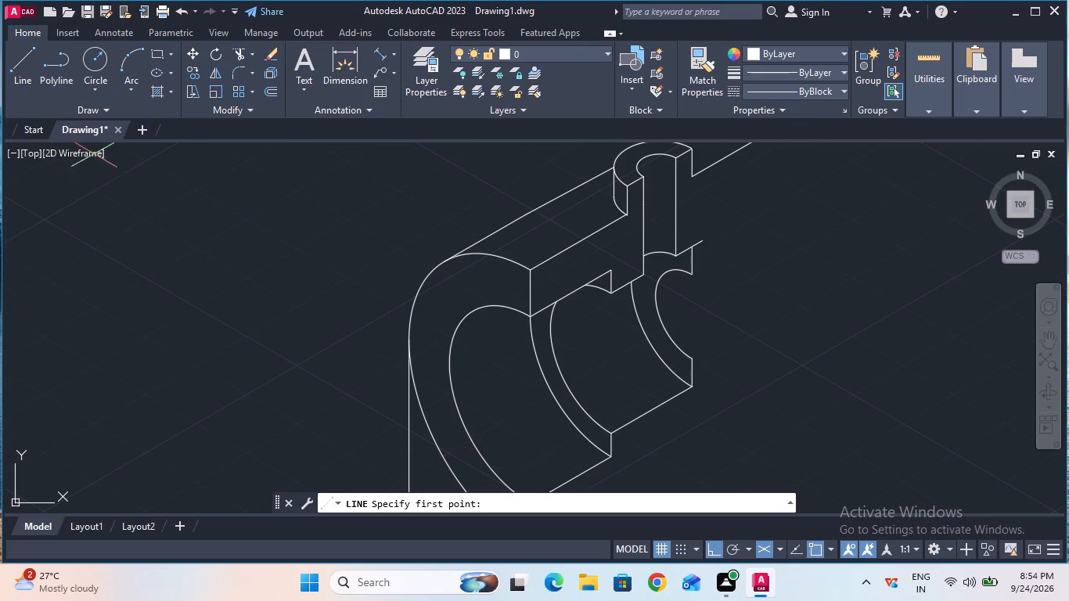
click(688, 359)
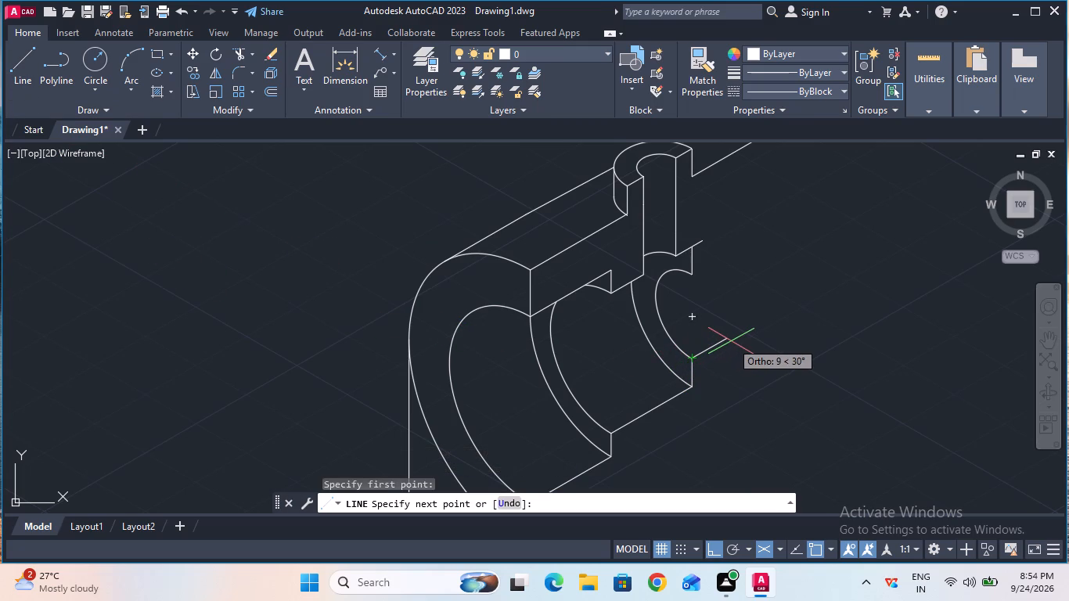
key(2)
key(0)
key(Return)
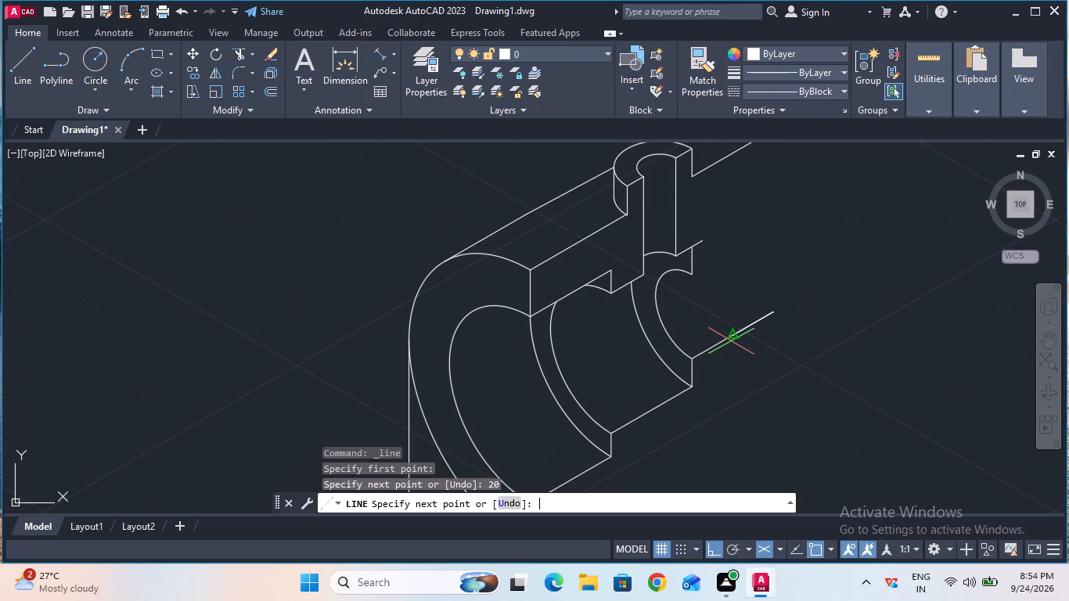
ctrl+scroll(731, 341, down, 2)
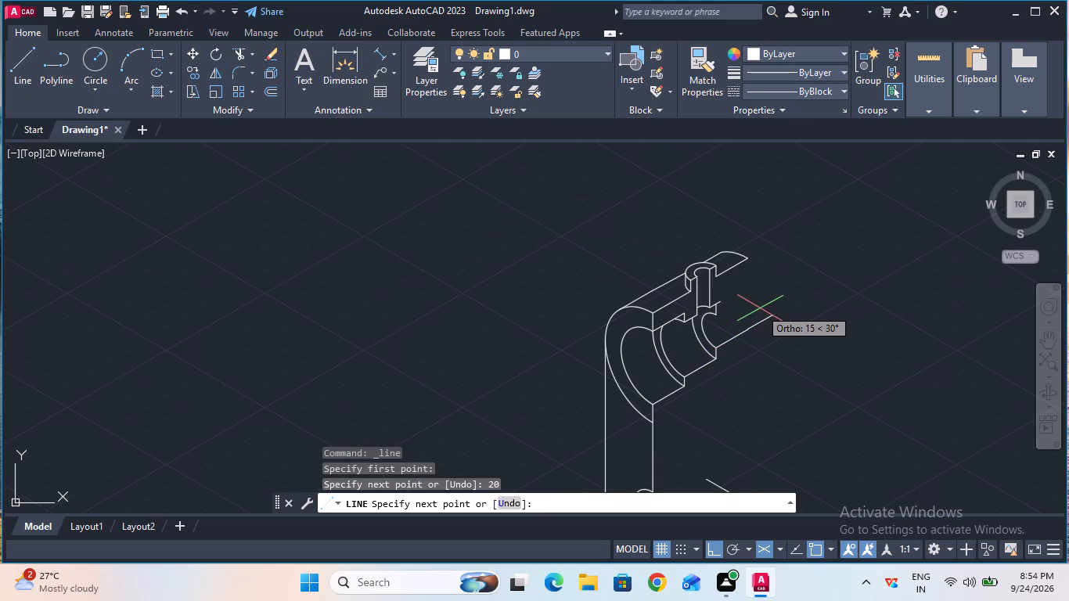
key(Escape)
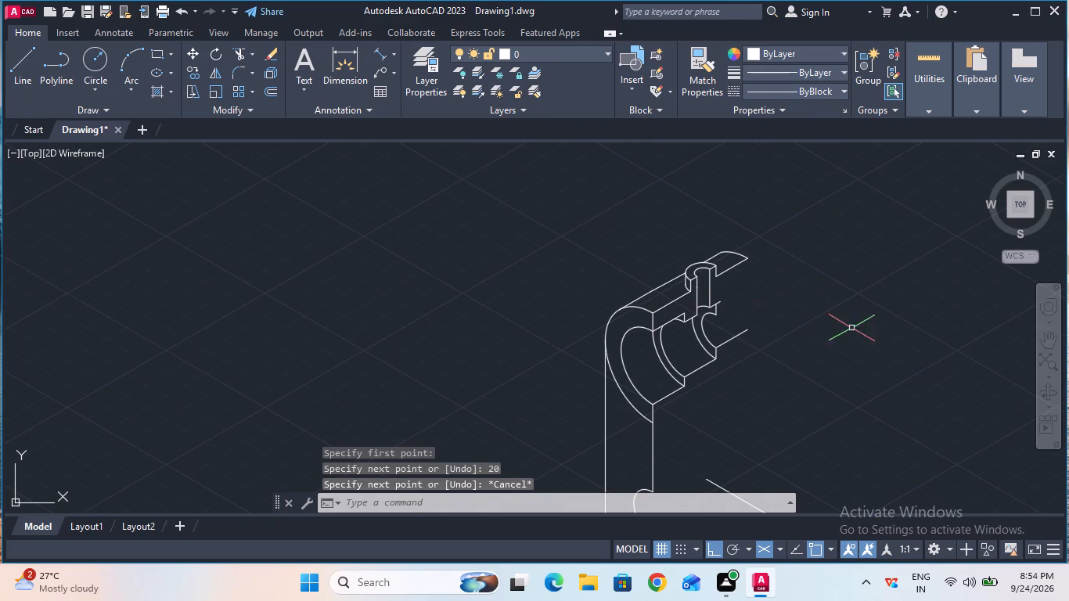
Trim the overhang of the short 30° line at the boss bore beyond the vertical line.
click(1042, 340)
drag(736, 329, 743, 342)
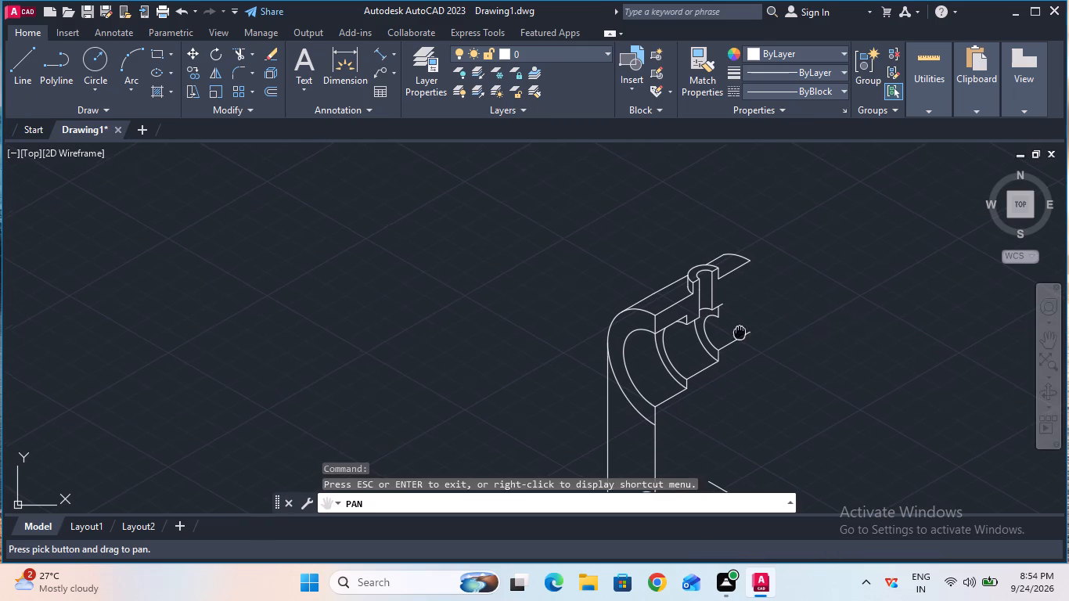
drag(743, 342, 742, 376)
ctrl+scroll(740, 357, up, 2)
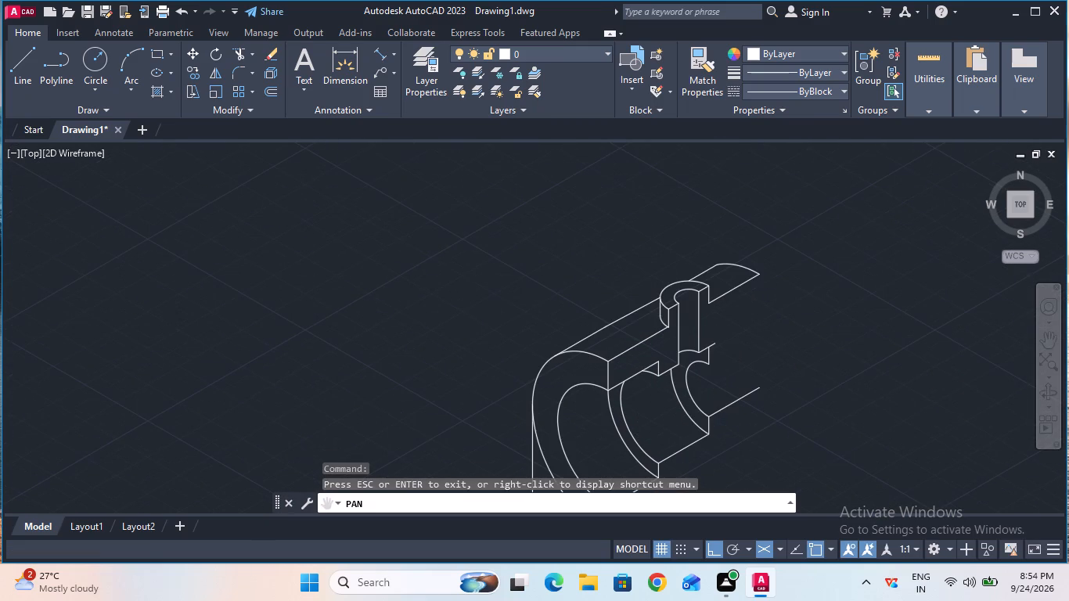
key(Escape)
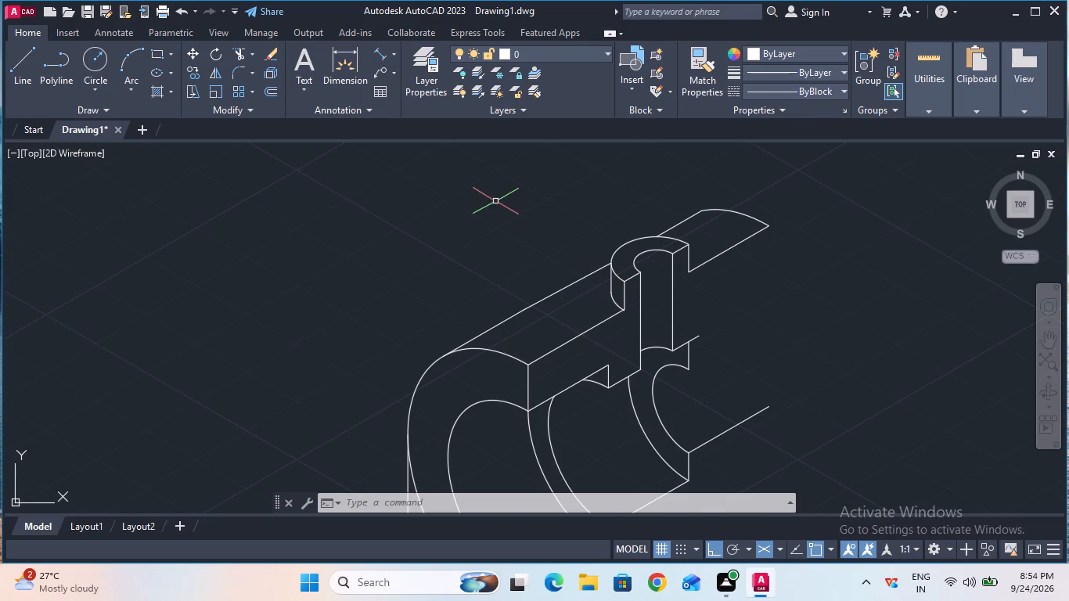
click(237, 53)
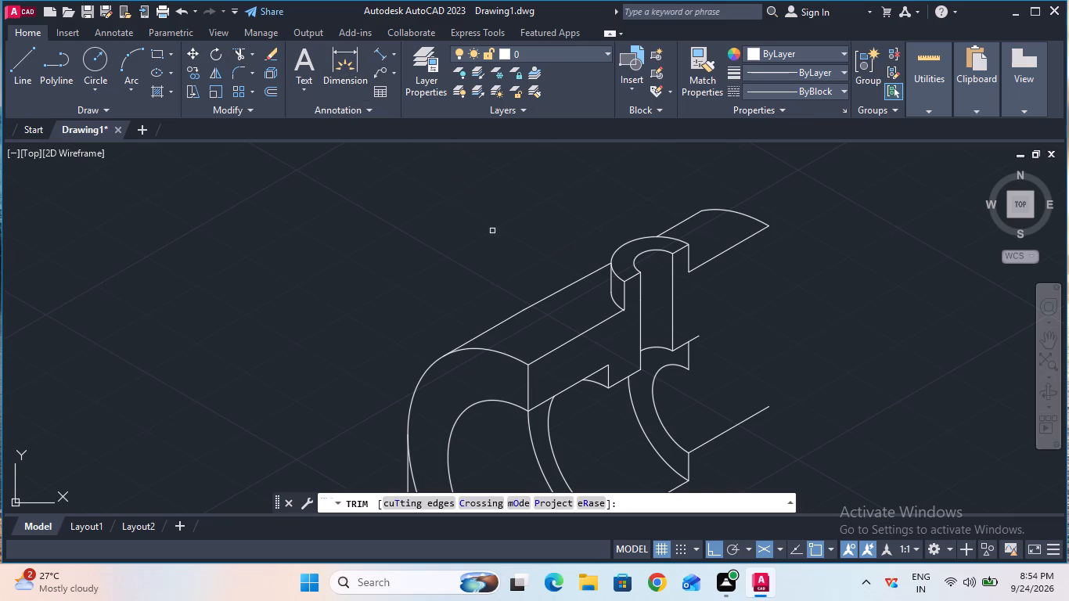
click(697, 336)
key(Escape)
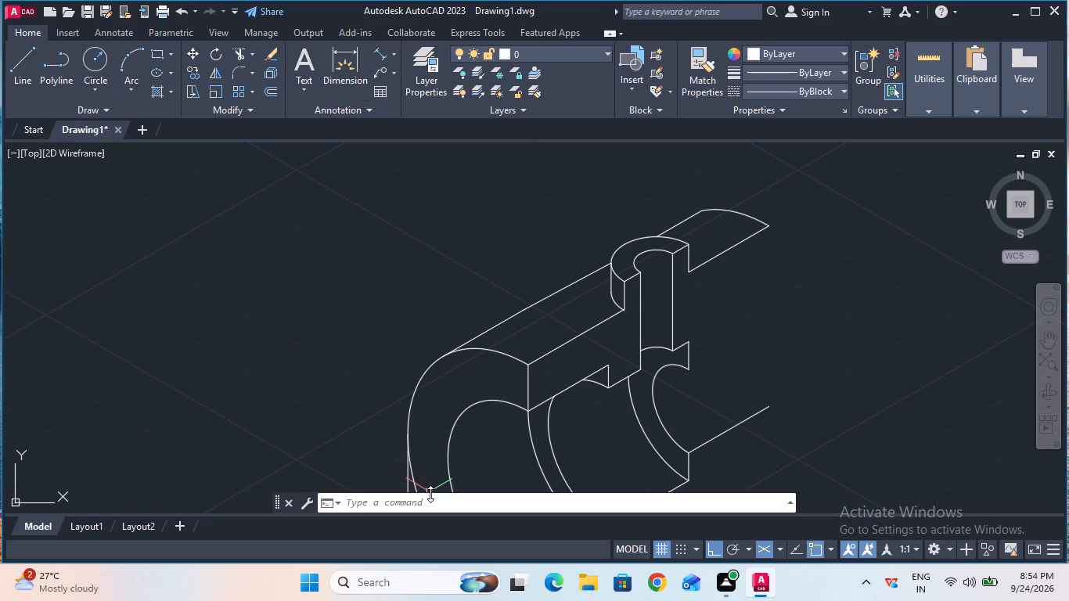
Copy the small rear bore arc 20 mm along the 30° direction, using its centre as base point.
click(195, 80)
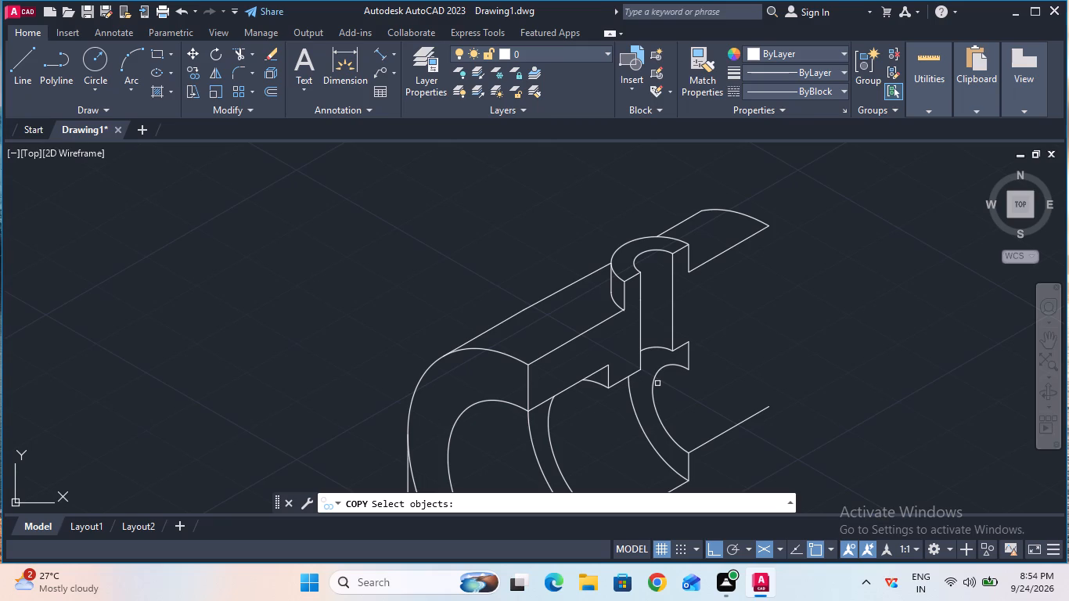
click(654, 382)
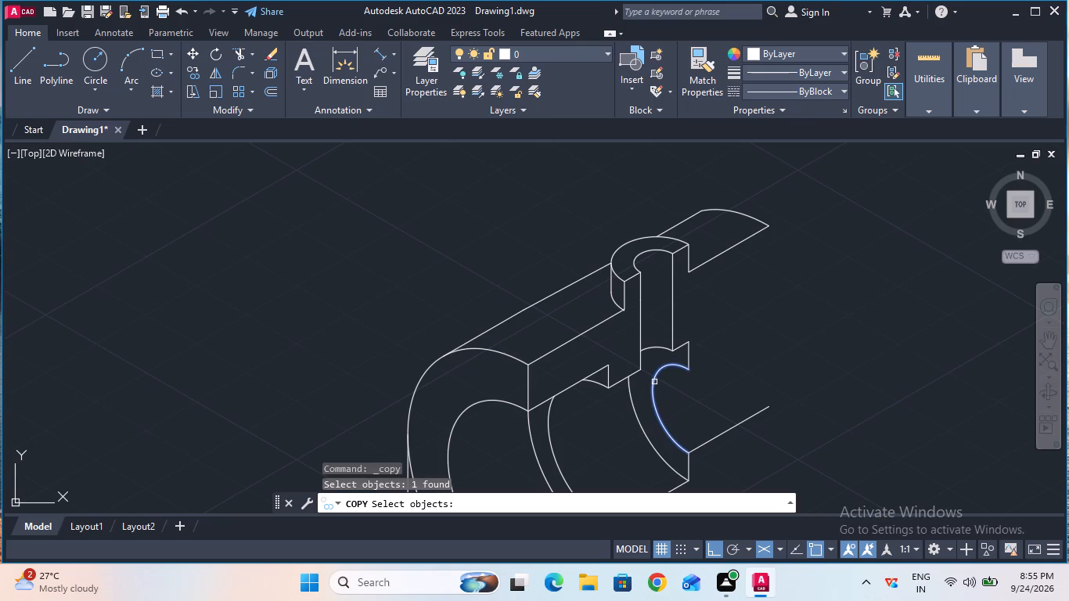
key(Return)
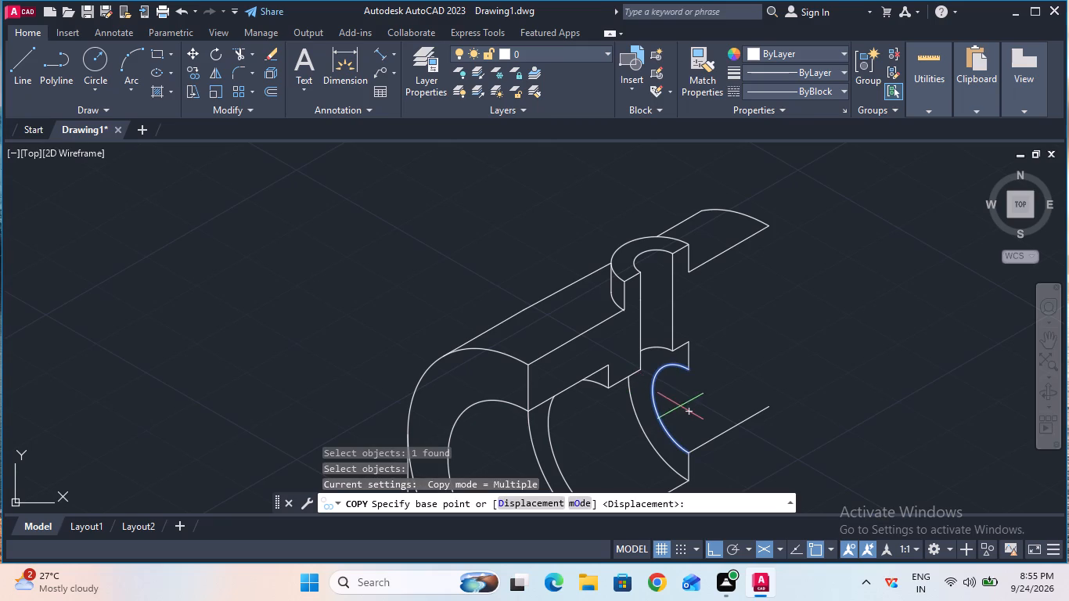
click(686, 413)
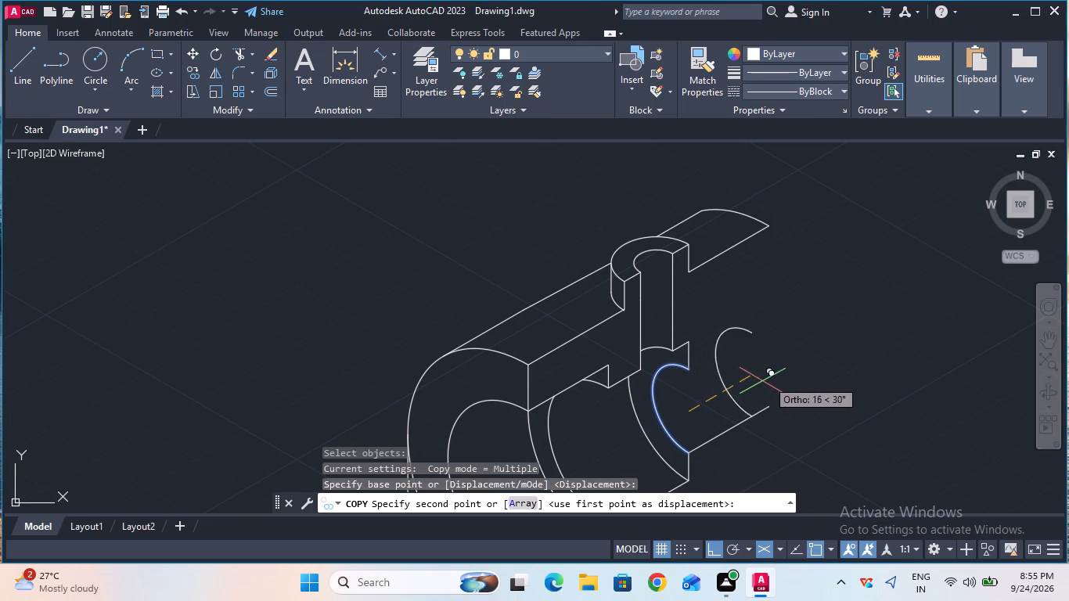
text(20)
key(Return)
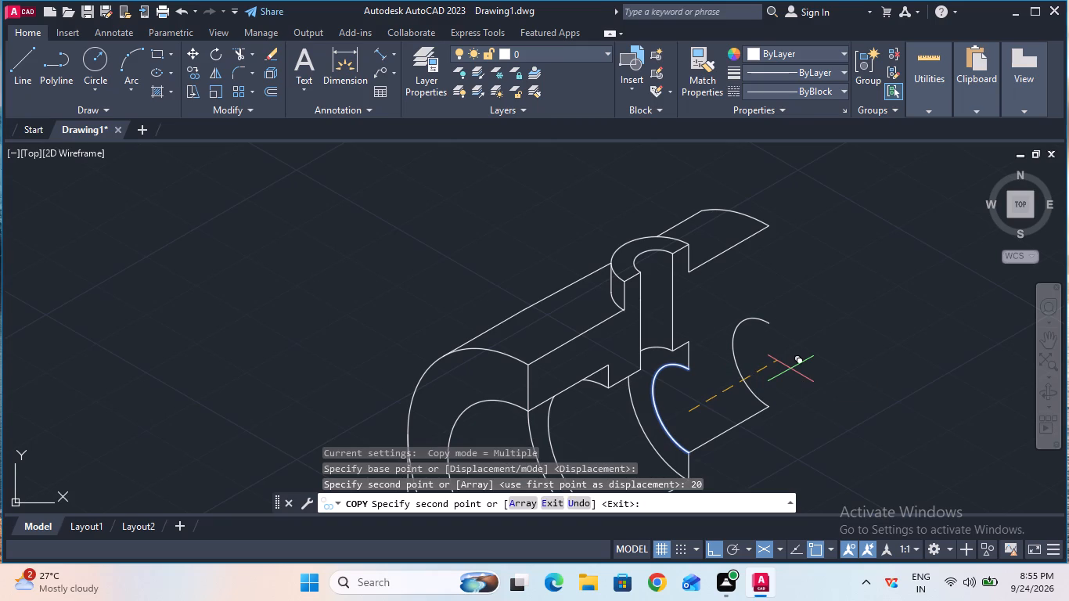
key(Escape)
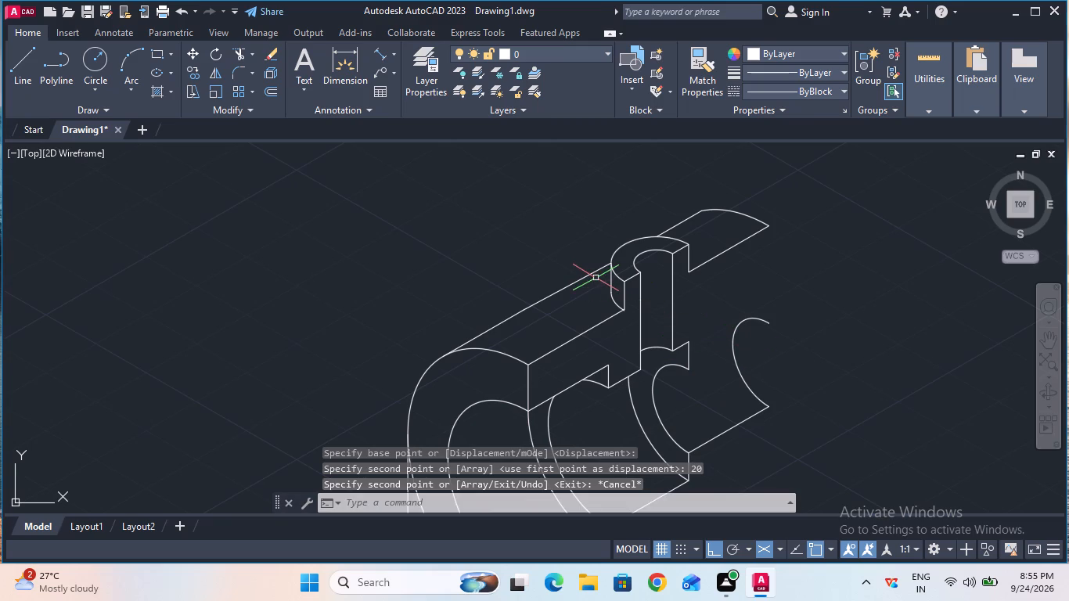
Draw a line from the upper end of the original small bore arc towards its rear copy.
click(27, 85)
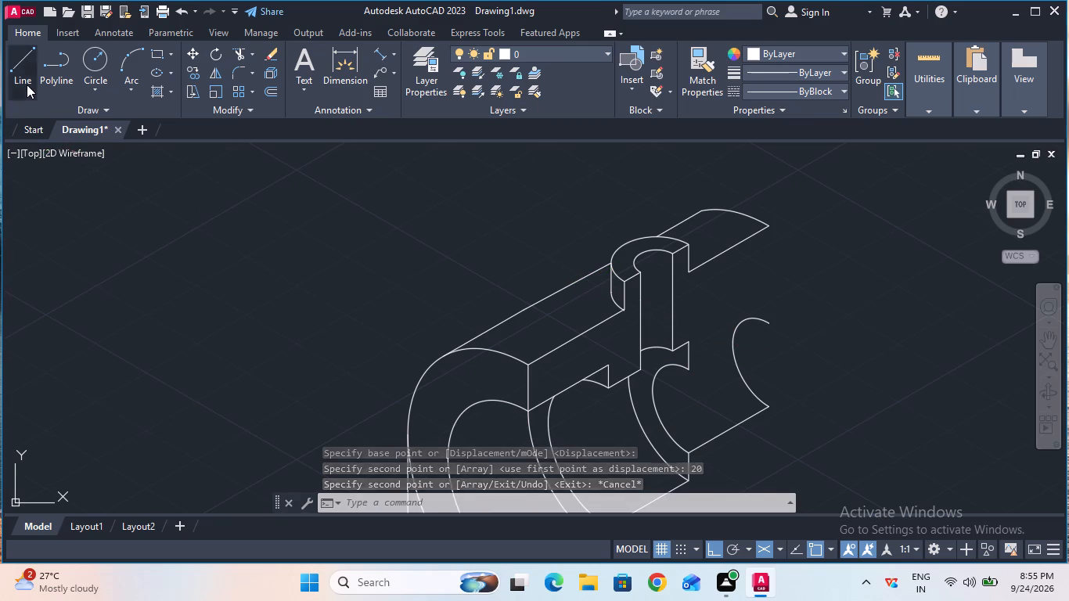
click(689, 368)
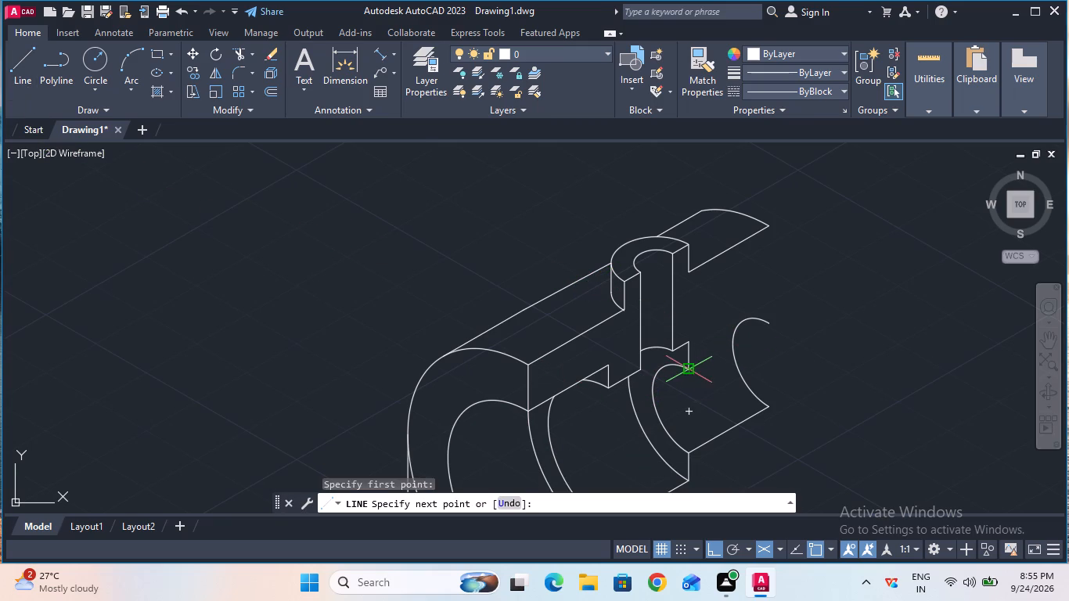
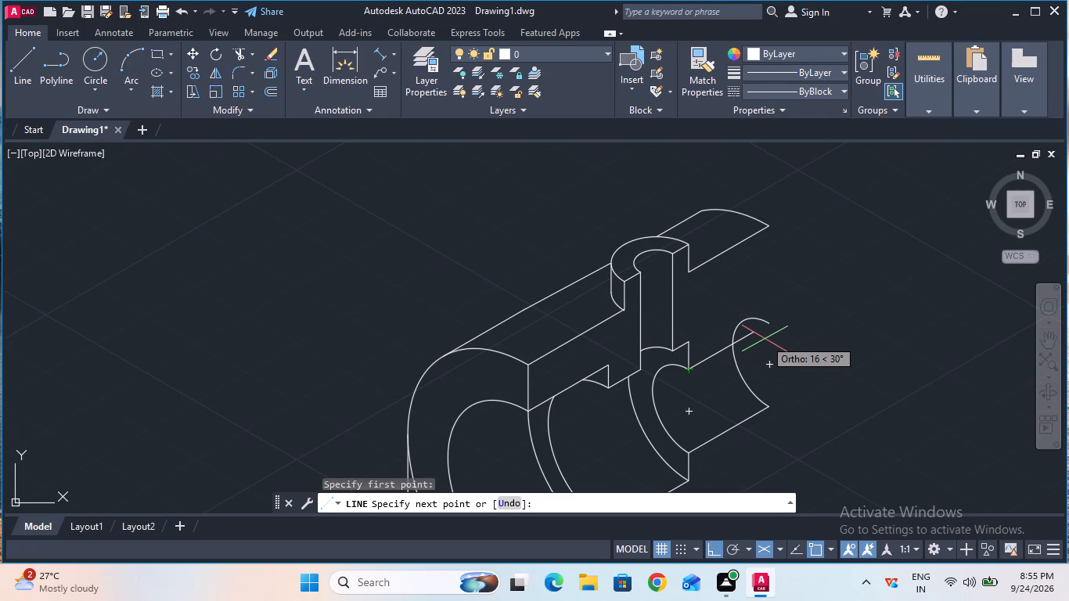
Draw a 20-unit line along the 30° isometric direction from the inner corner beside the smallest bore arc.
key(2)
key(0)
key(Return)
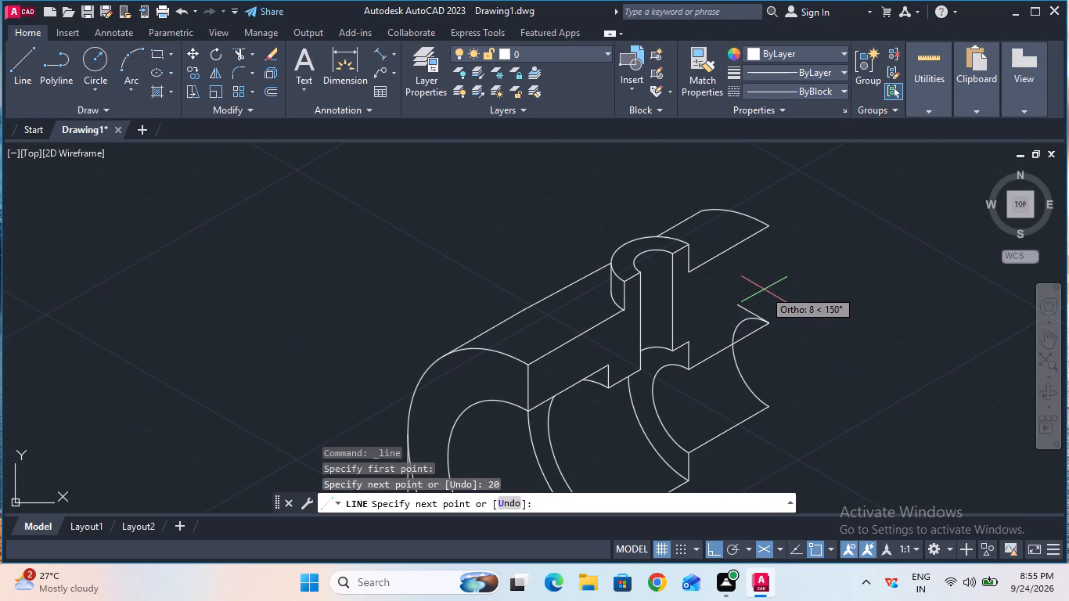
key(Escape)
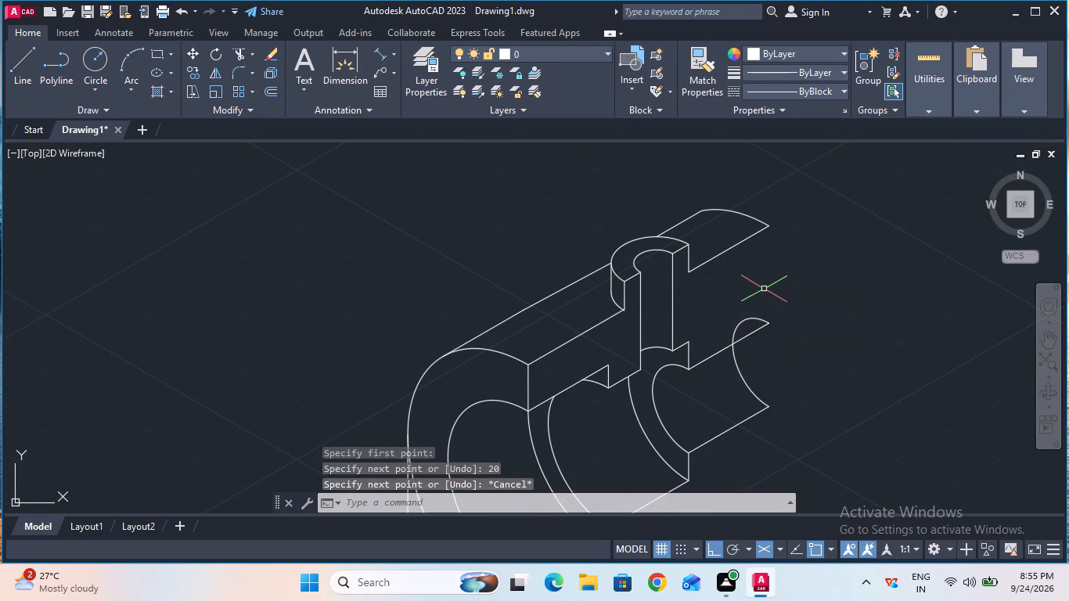
Draw a vertical line on the right isoplane from the upper rear corner down to the end of the 20-unit line.
click(15, 84)
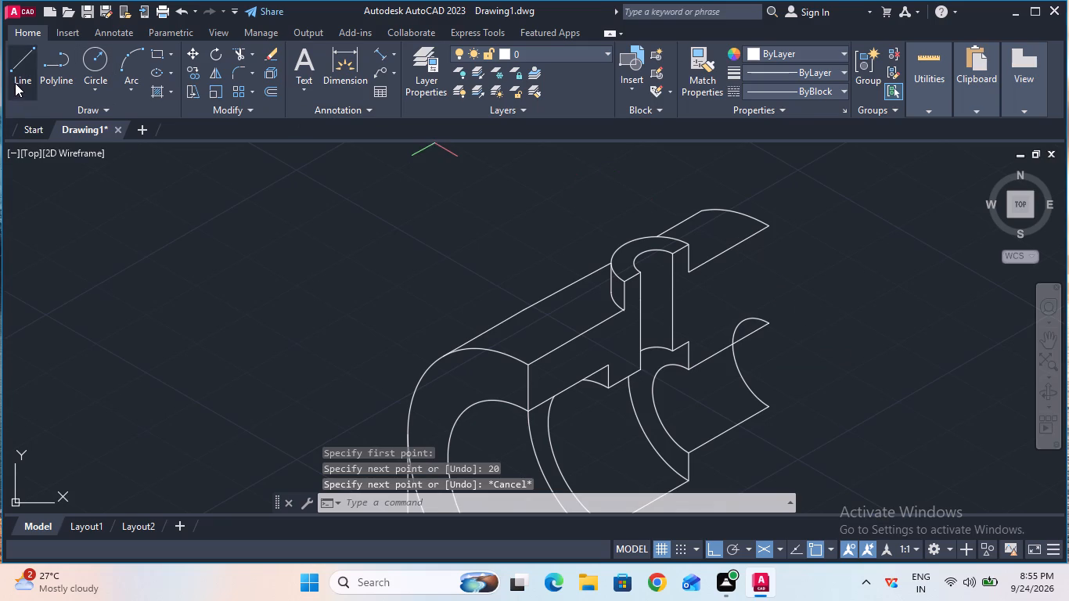
click(772, 225)
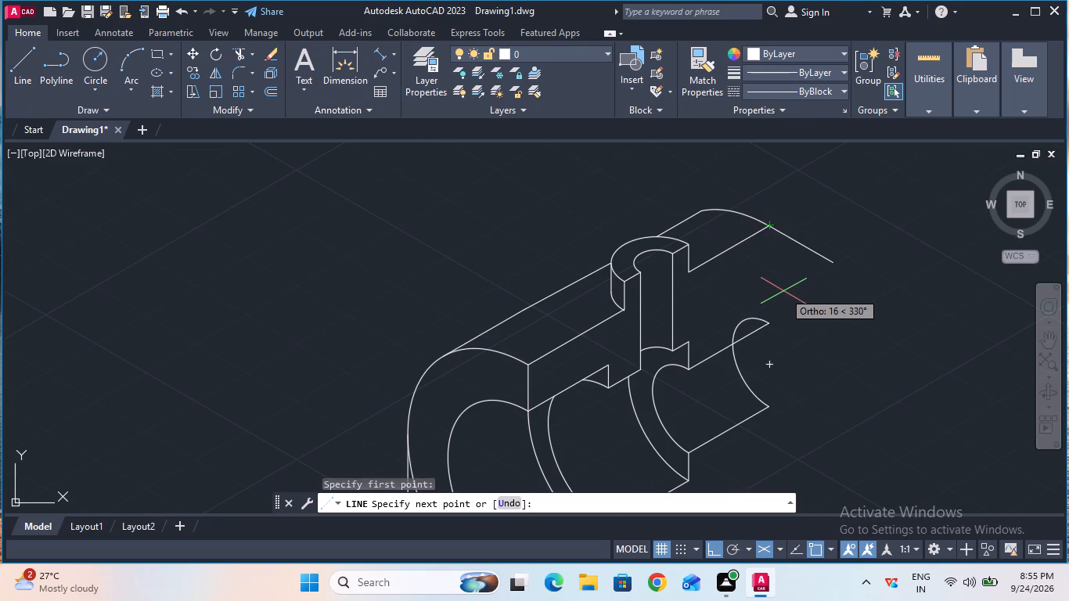
key(F5)
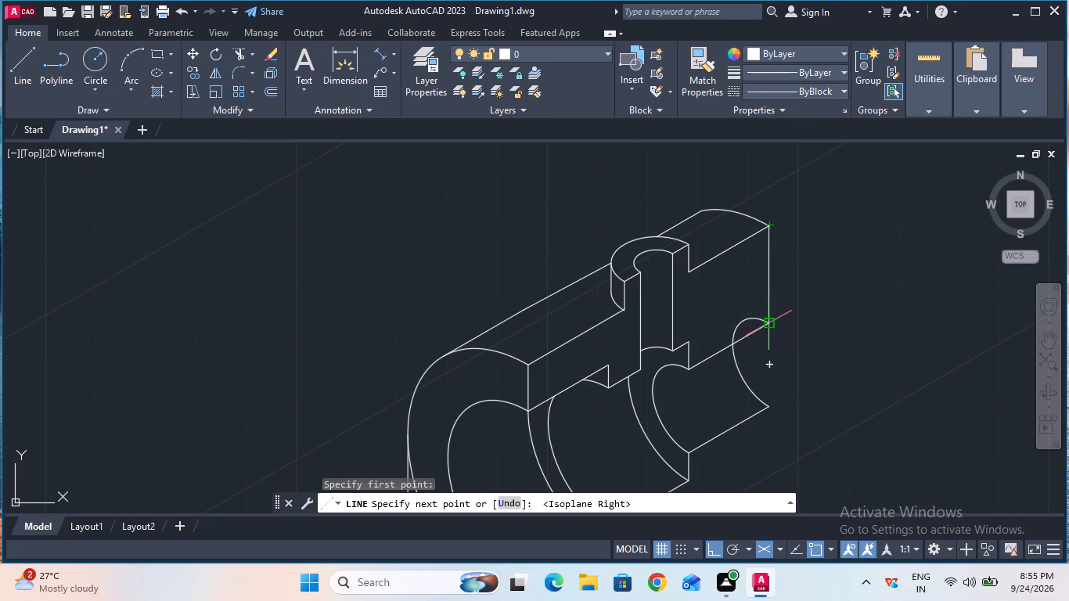
click(769, 321)
key(Escape)
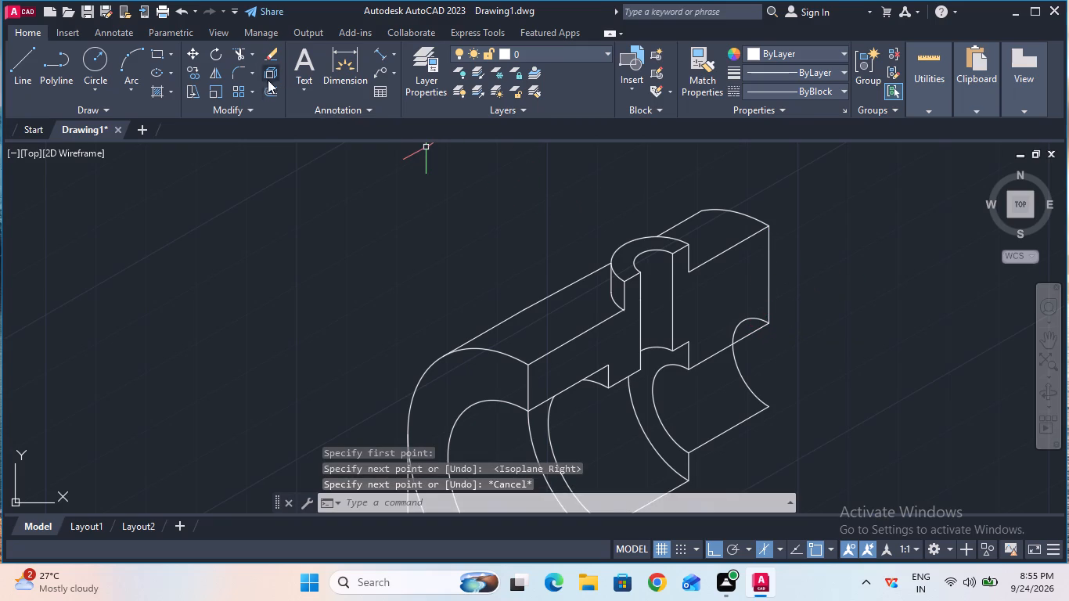
Trim the part of the rear bore arc that projects above the section's lower edge line.
click(239, 59)
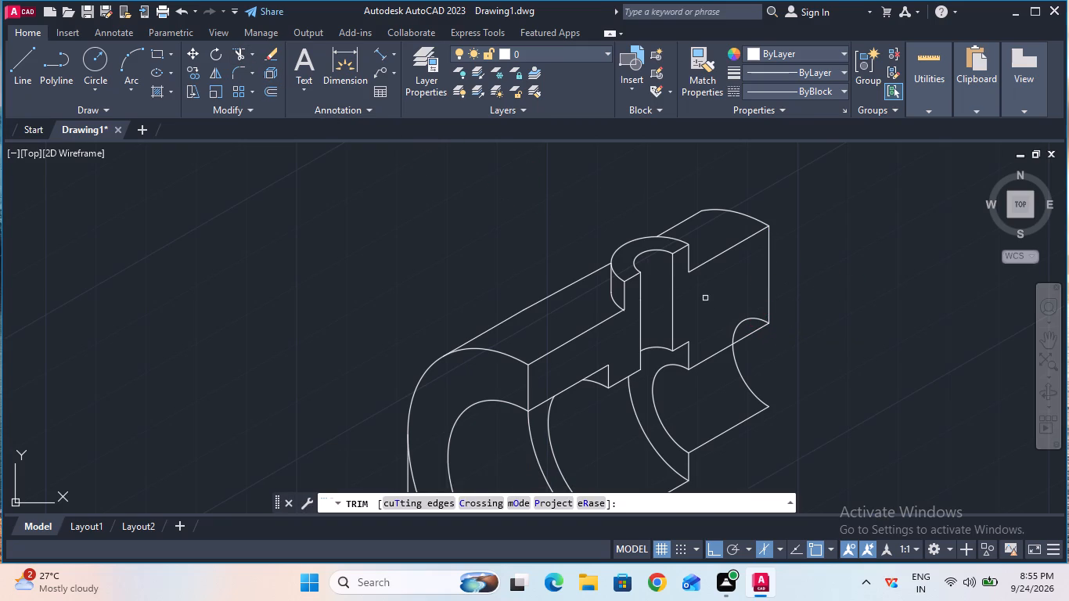
click(740, 324)
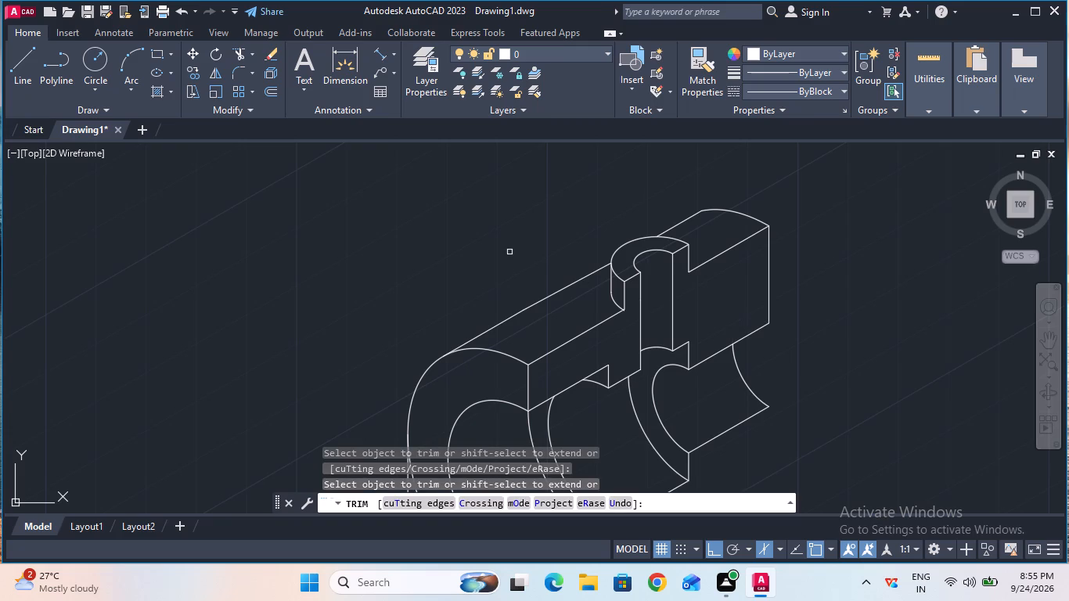
key(Escape)
Draw a 20-unit line at 30° from the upper end of the curved notch in the upright's cut face.
ctrl+scroll(509, 252, down, 2)
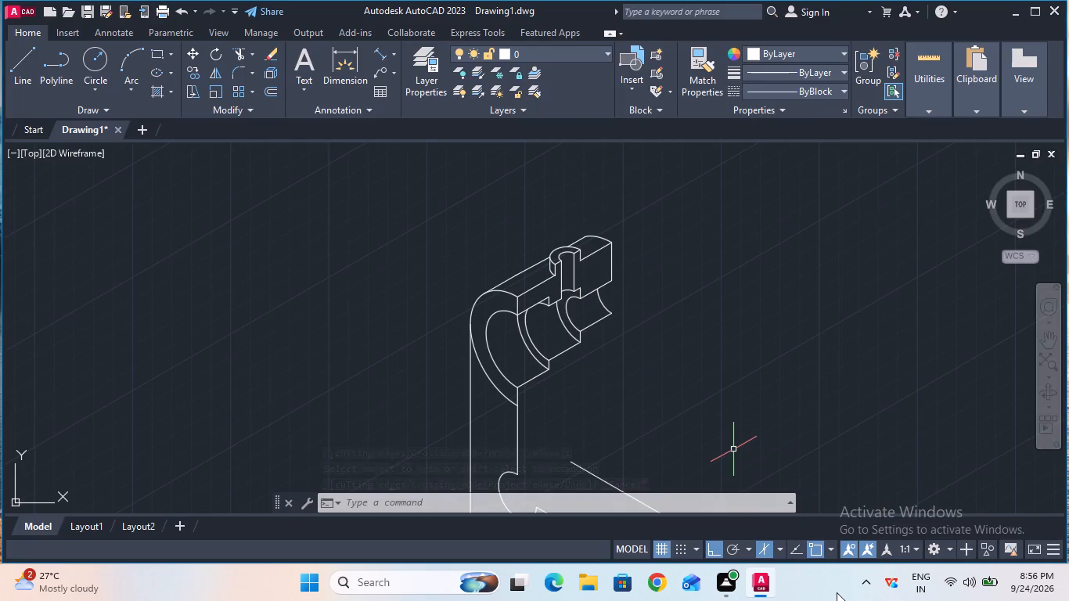
click(1042, 339)
drag(746, 390, 763, 321)
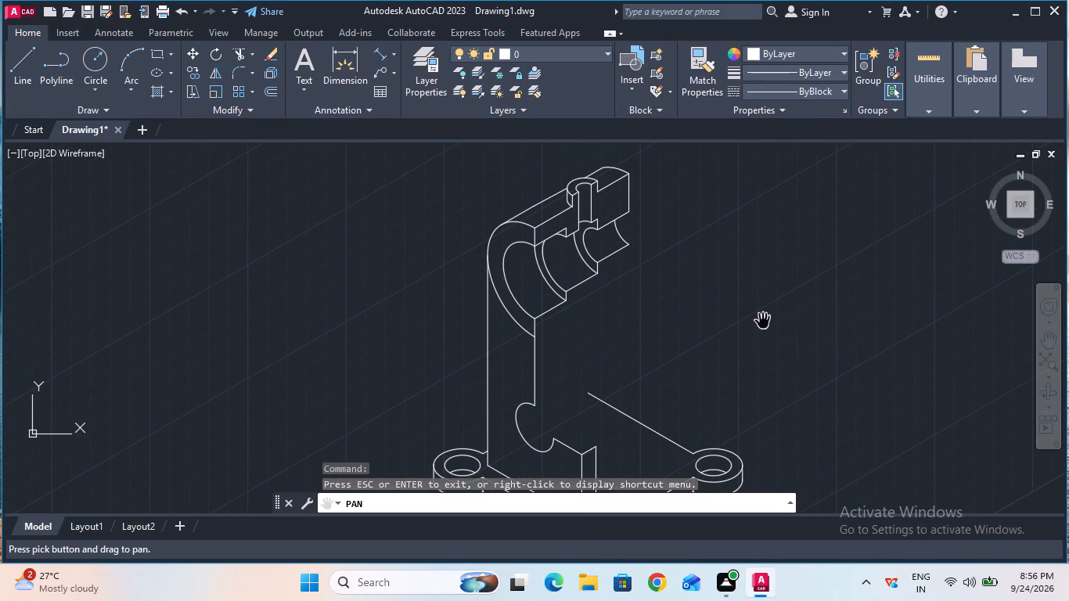
key(Escape)
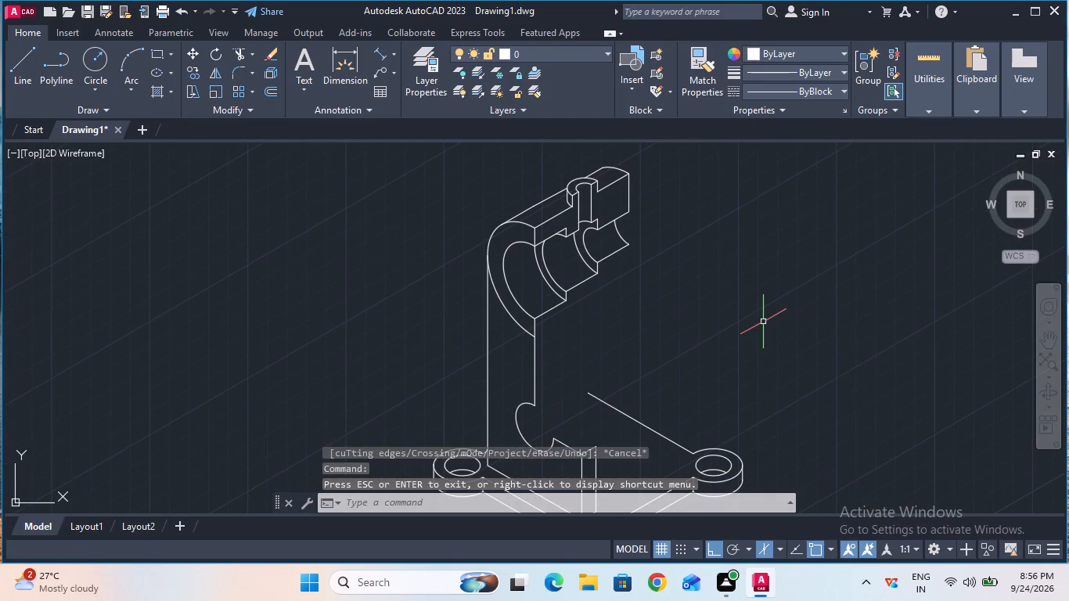
click(1056, 344)
drag(876, 355, 862, 283)
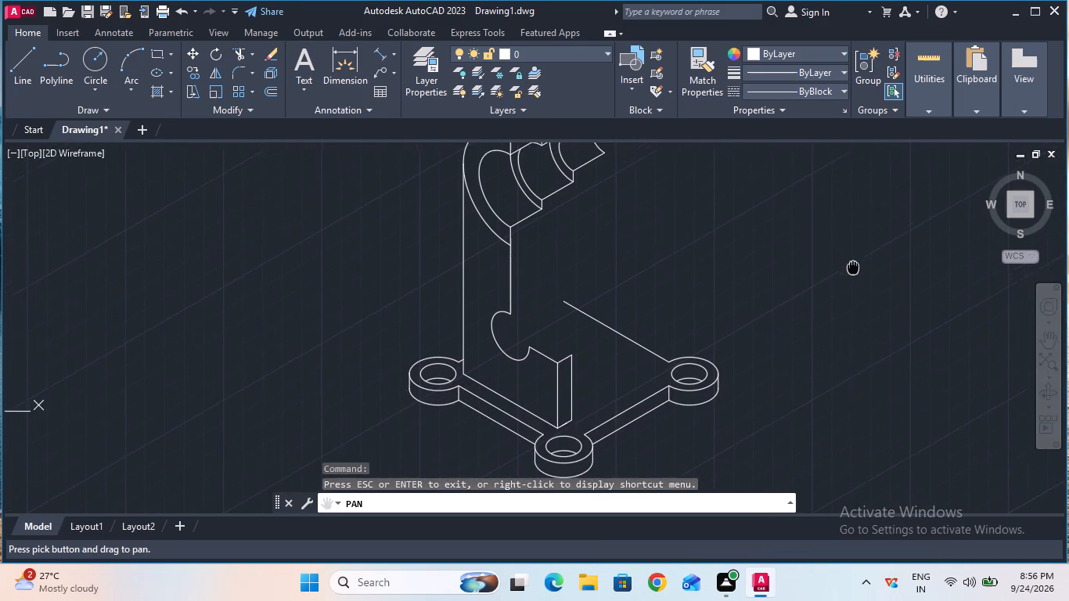
drag(862, 283, 879, 337)
key(Escape)
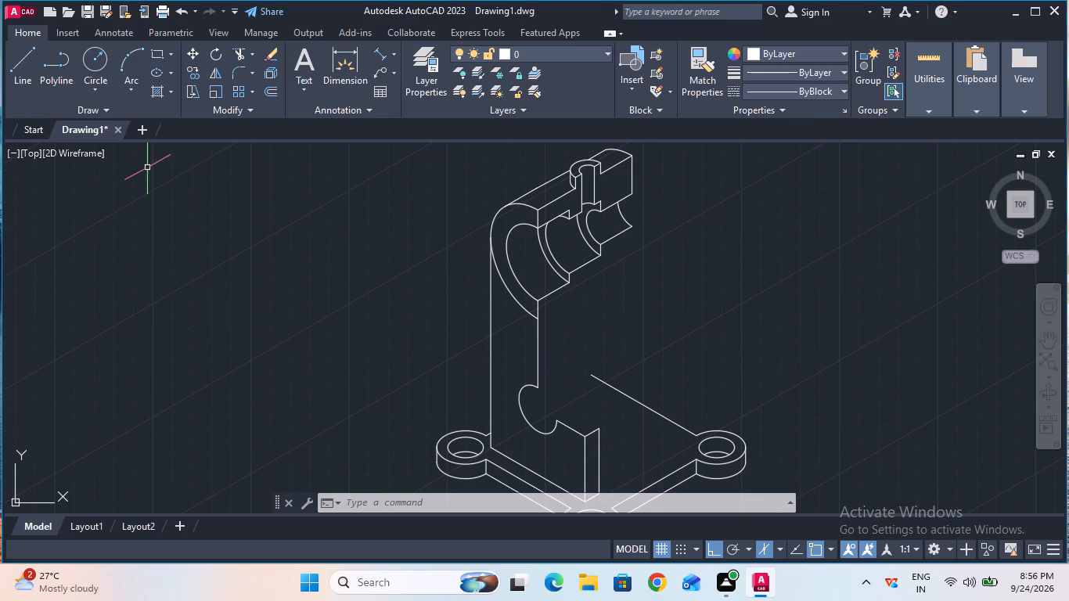
click(23, 85)
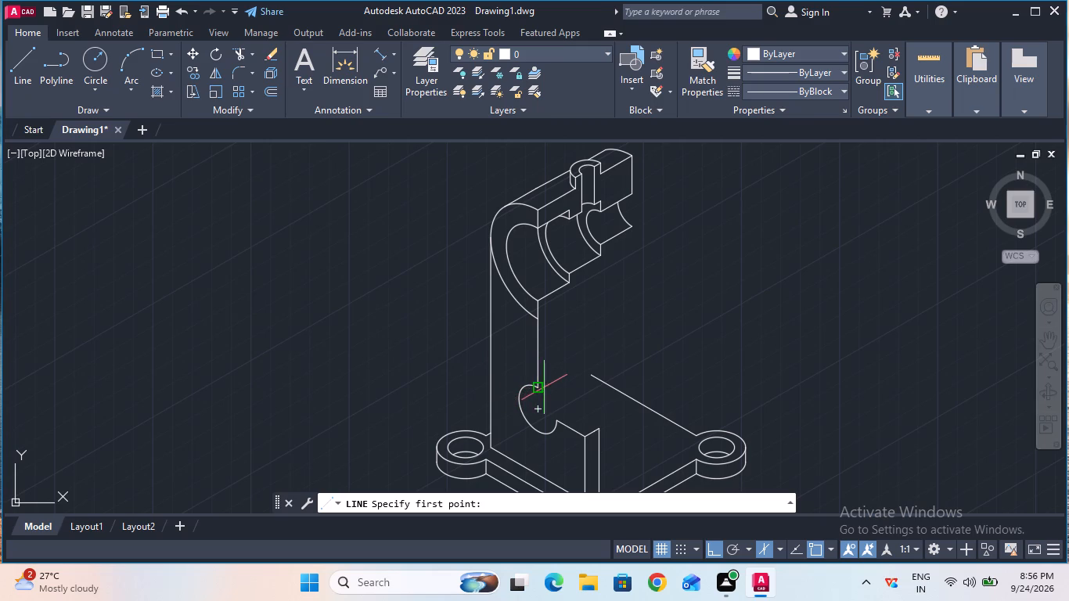
click(539, 387)
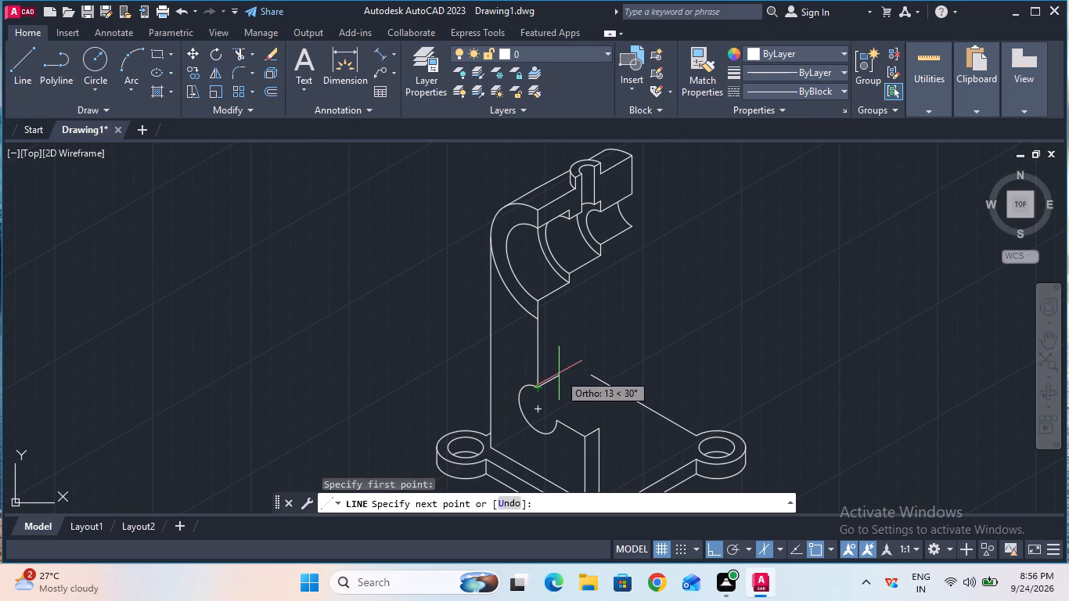
key(2)
key(0)
key(Return)
key(Escape)
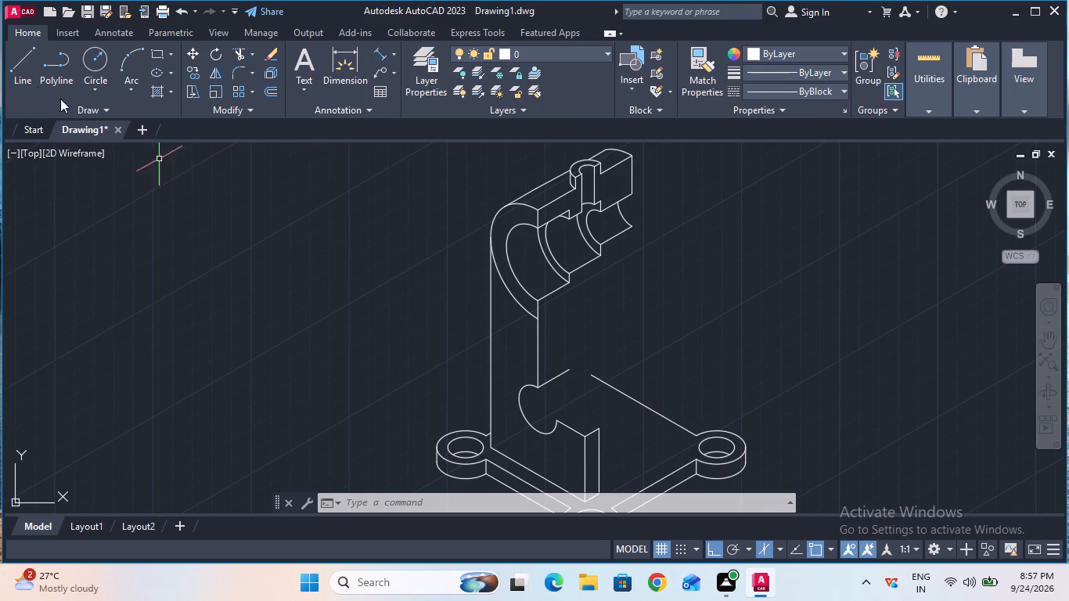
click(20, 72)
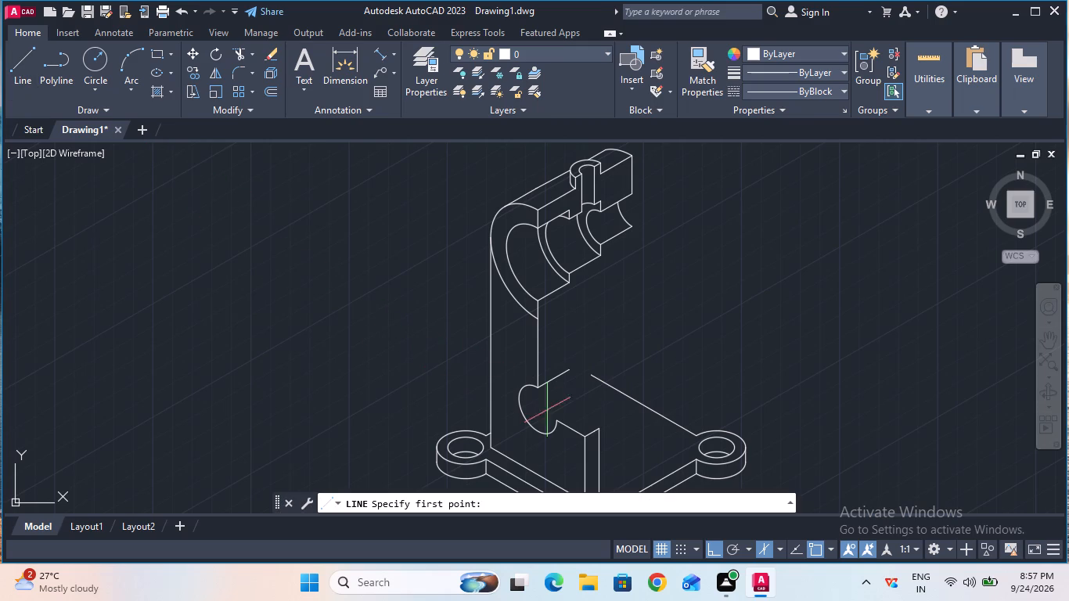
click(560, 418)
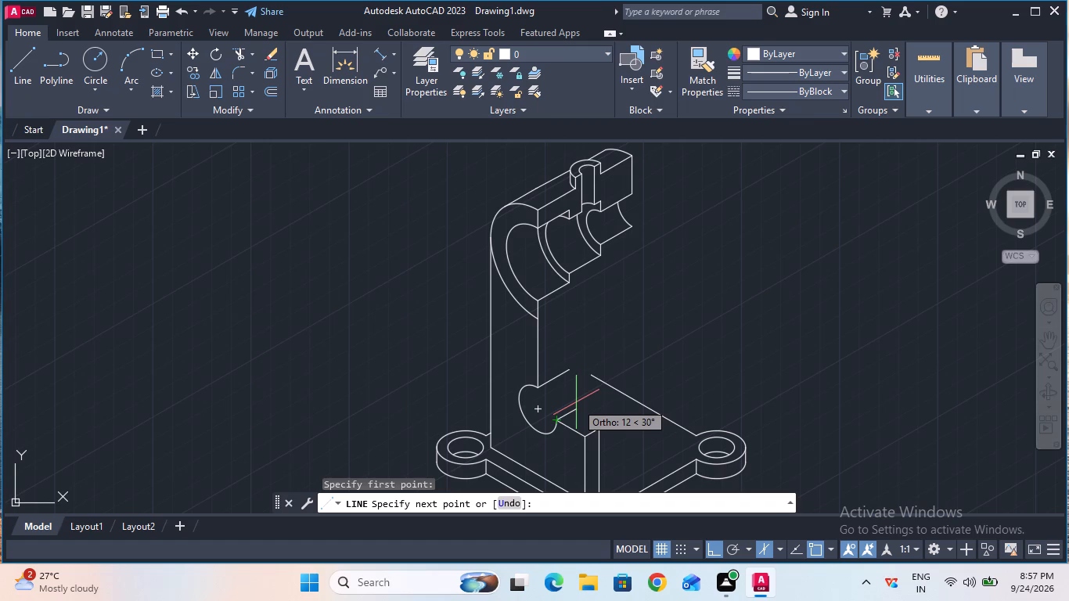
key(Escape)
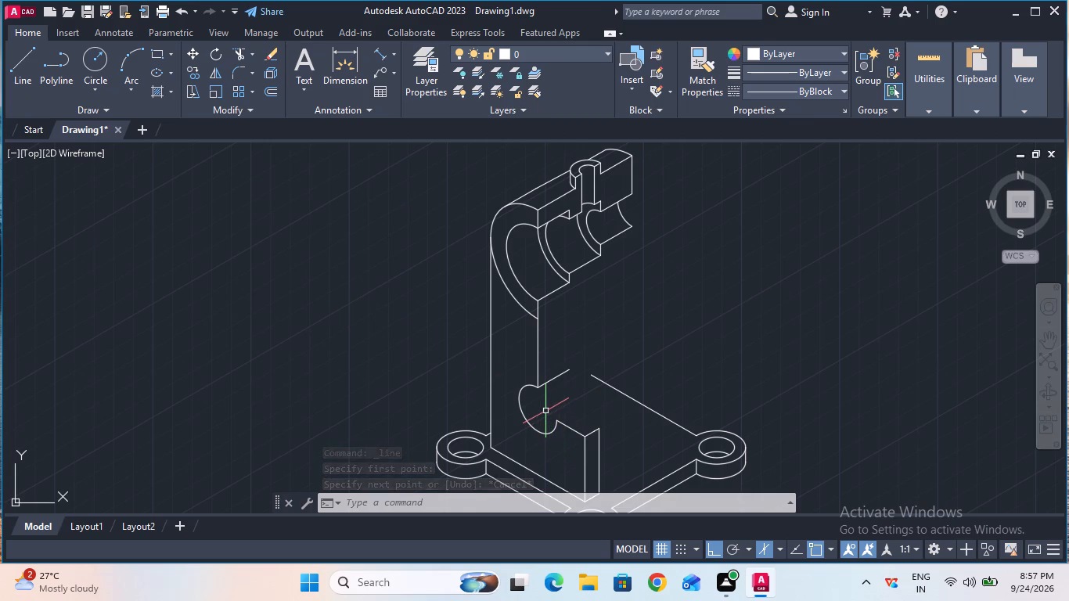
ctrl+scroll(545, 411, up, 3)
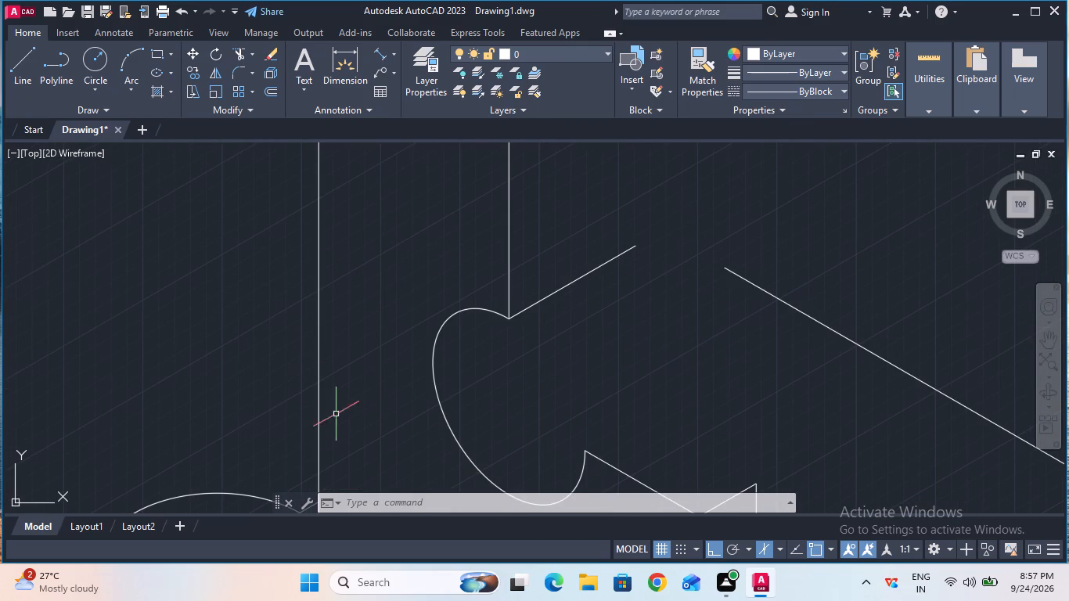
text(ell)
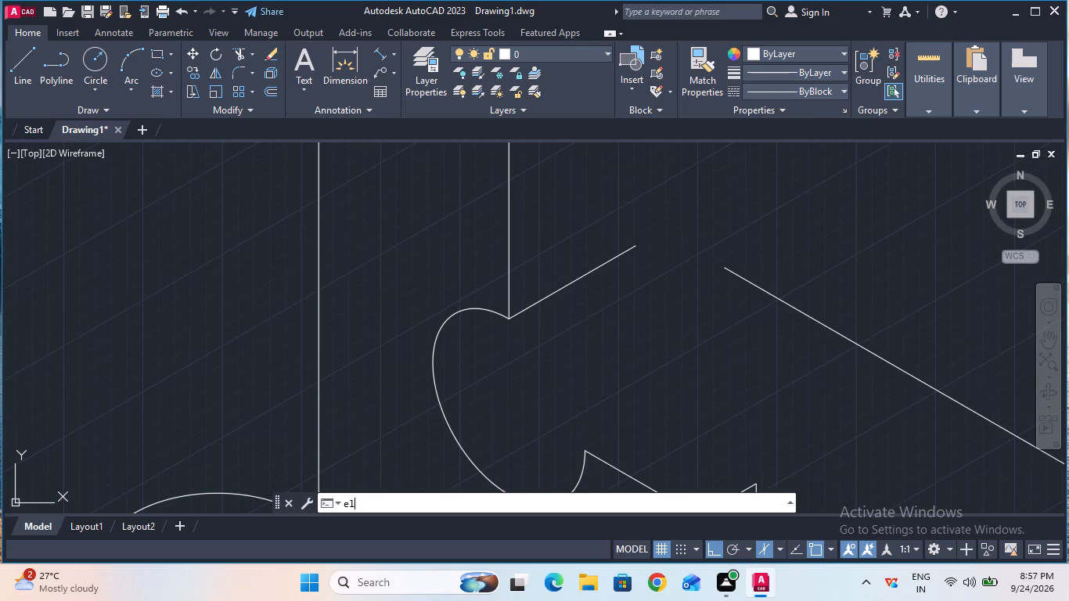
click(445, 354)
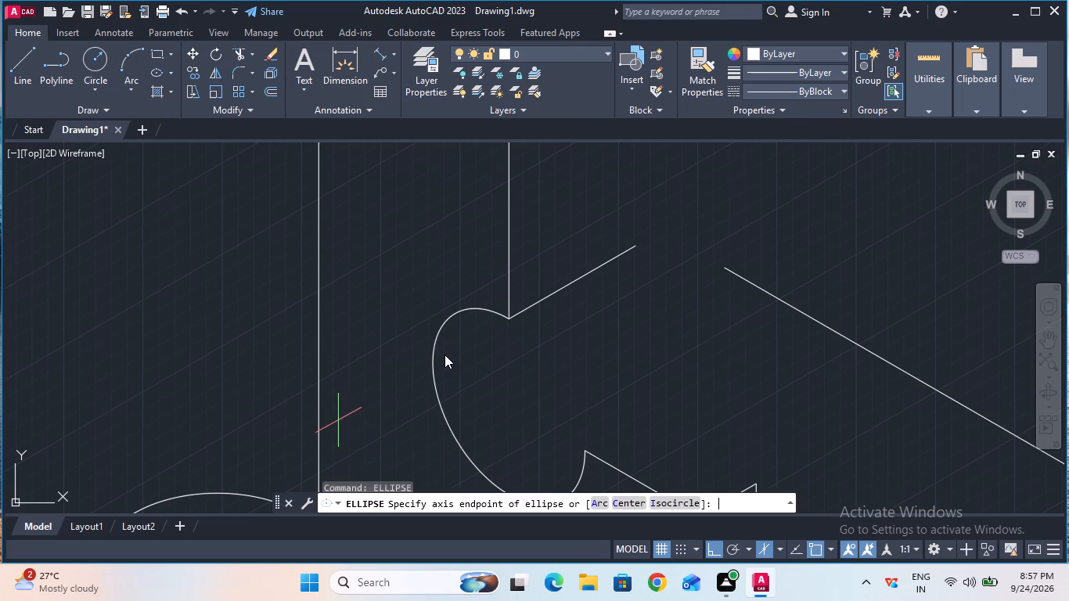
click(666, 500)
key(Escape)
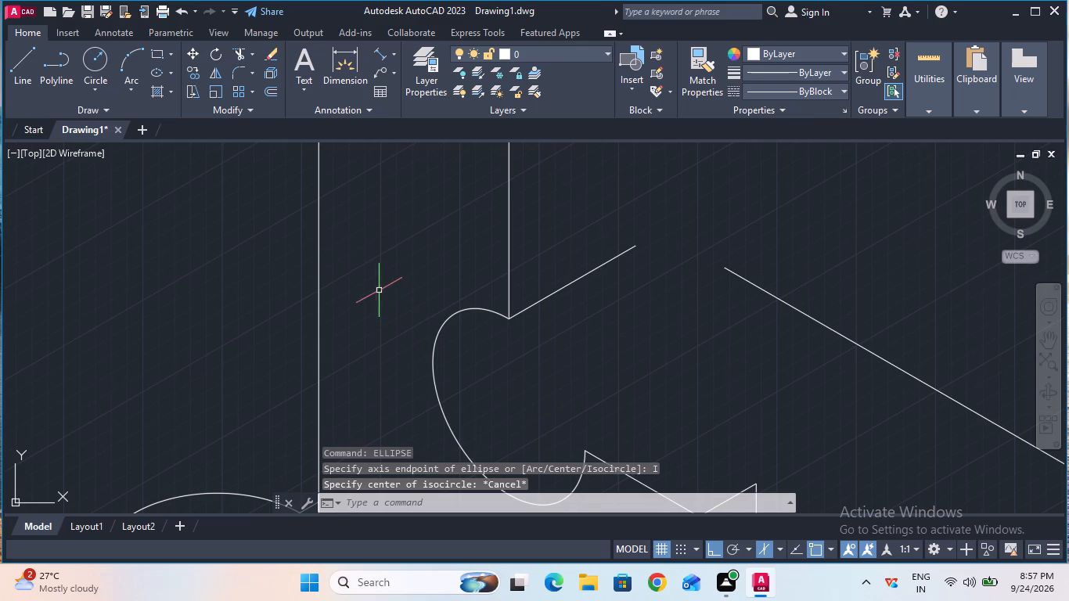
Copy the notch arc 20 units along the 30° direction, using its centre as the base point.
click(195, 77)
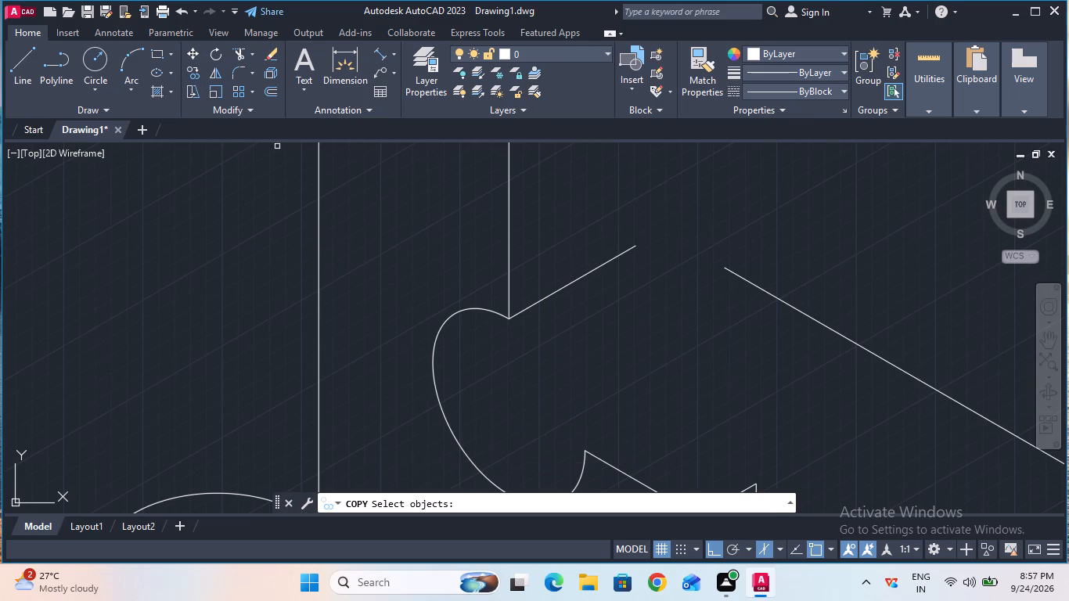
click(438, 391)
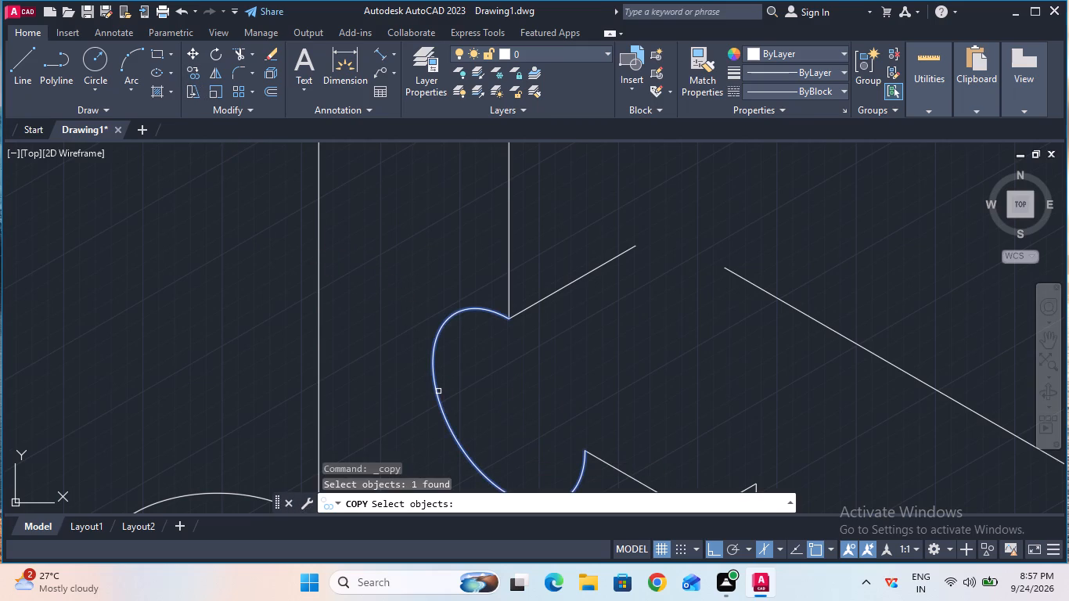
key(Return)
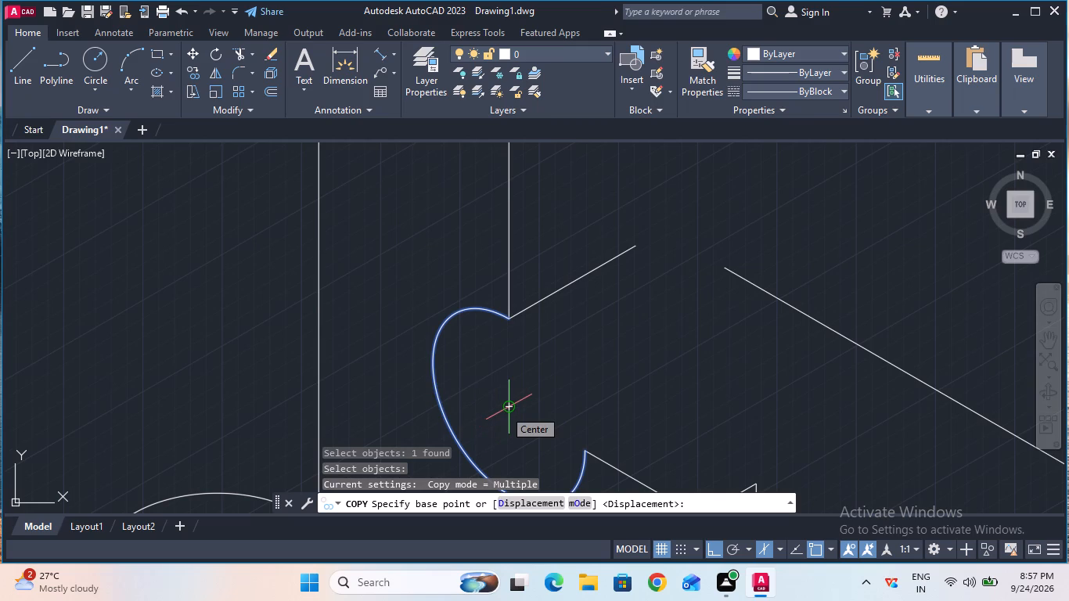
click(504, 409)
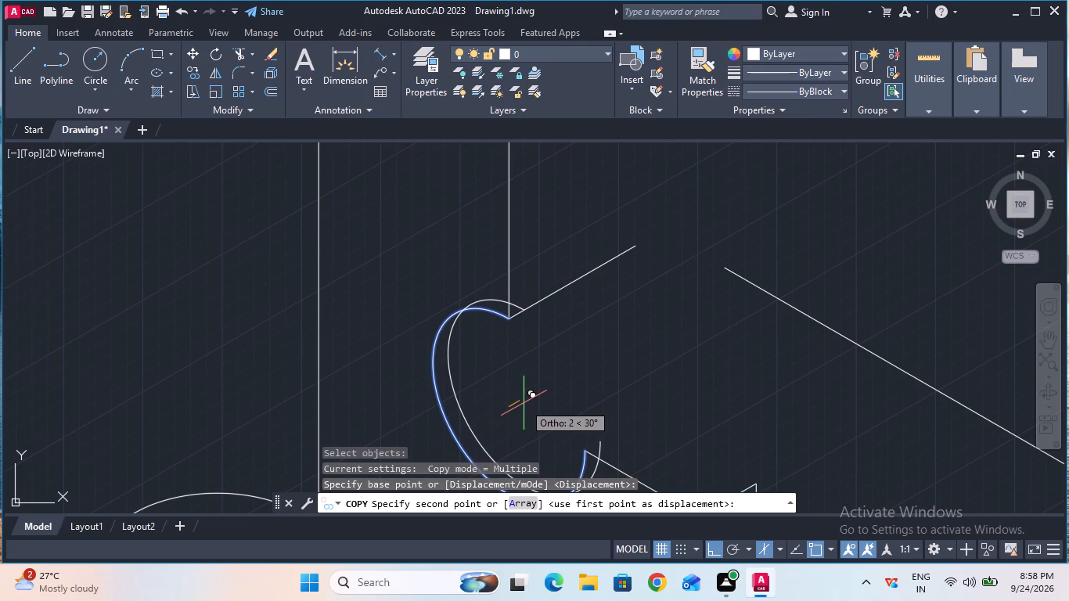
key(2)
key(0)
key(Return)
key(Escape)
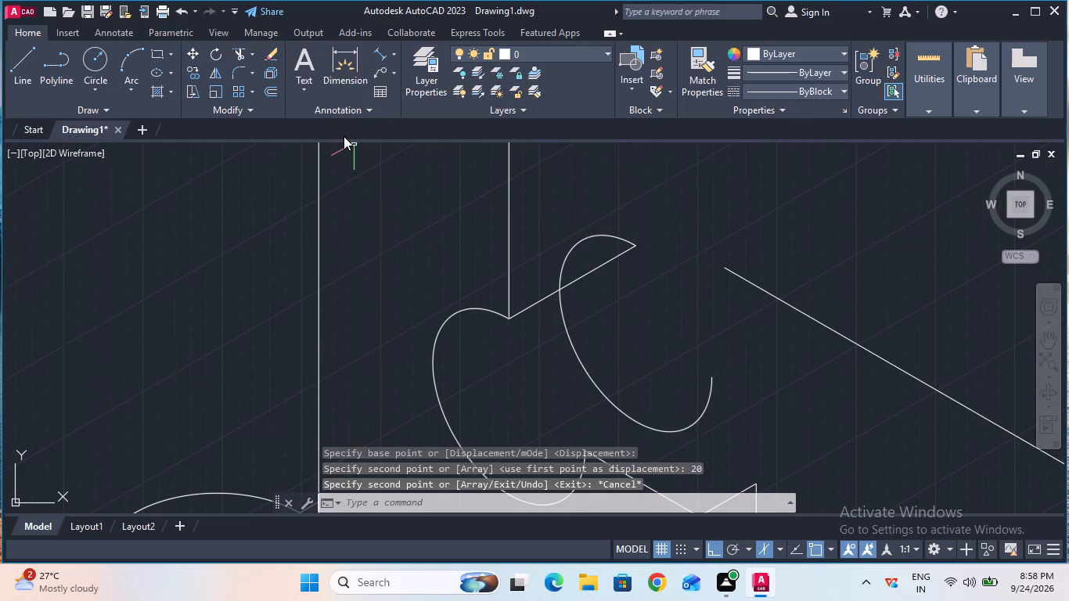
Trim the part of the copied notch arc that lies above the 20-unit line.
click(242, 55)
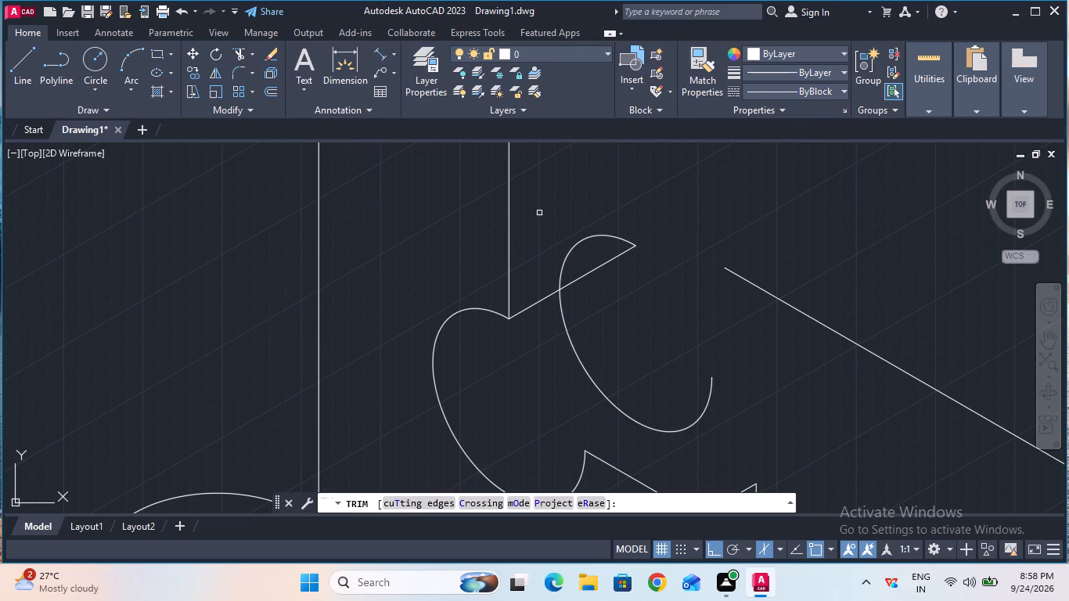
click(579, 244)
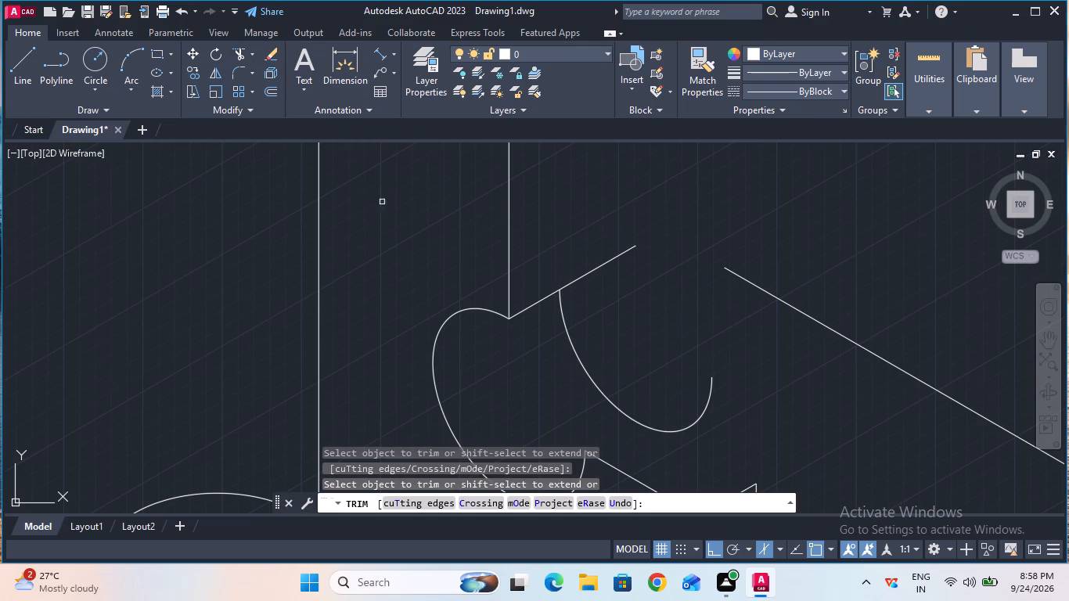
key(Escape)
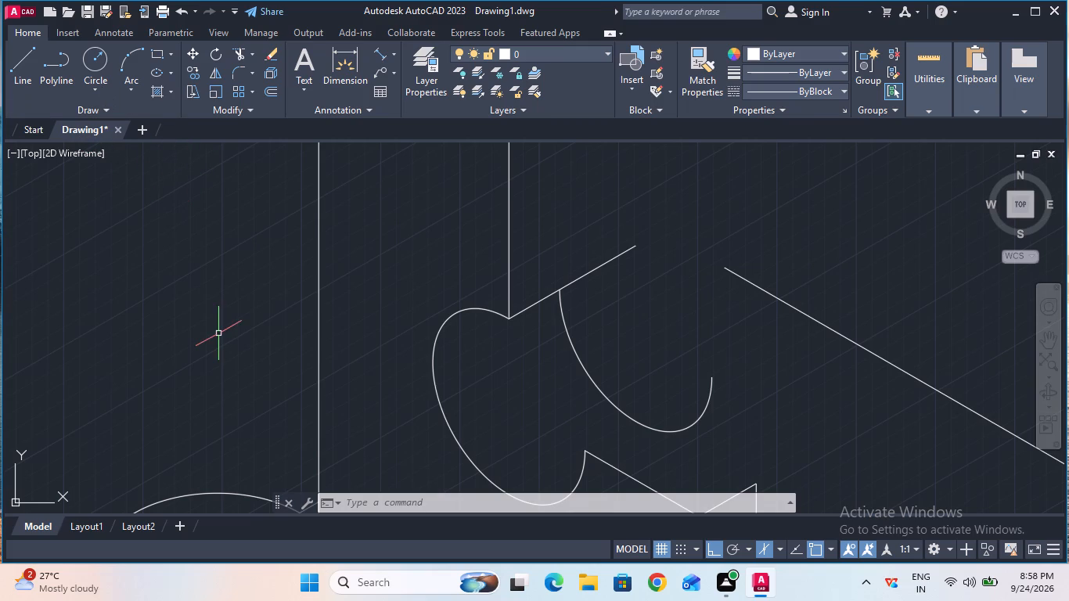
Draw a radius 7 isocircle on the left isoplane, centred on the copied notch arc's centre.
text(ell)
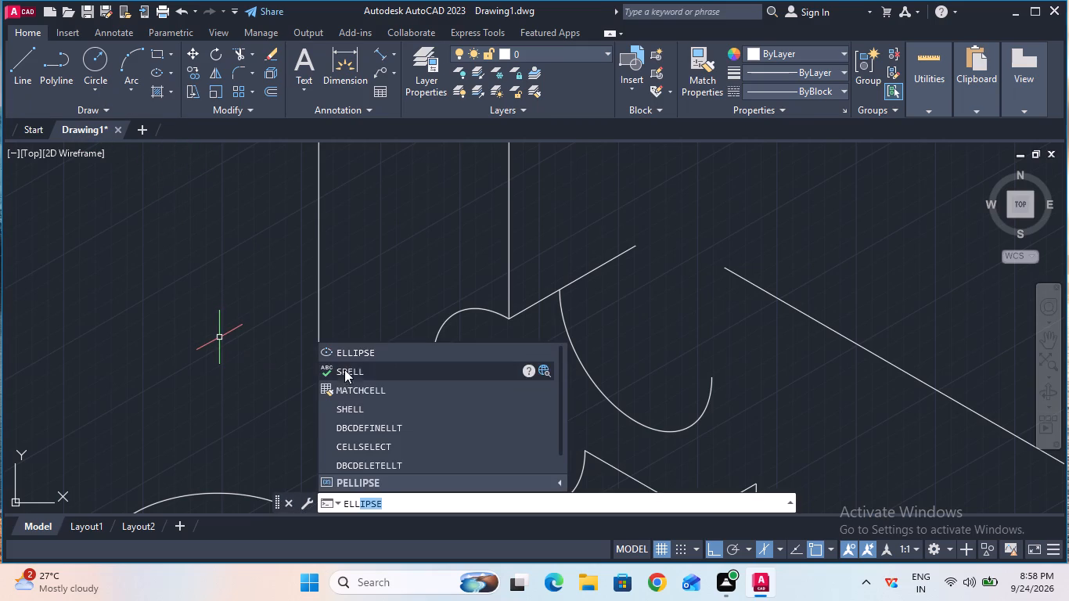
click(363, 351)
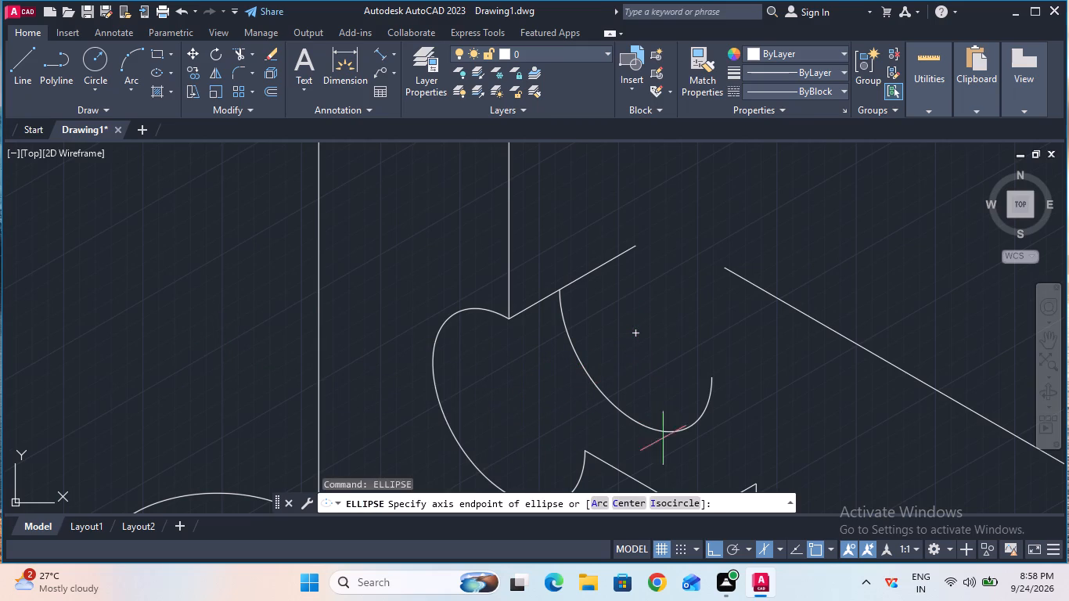
click(678, 502)
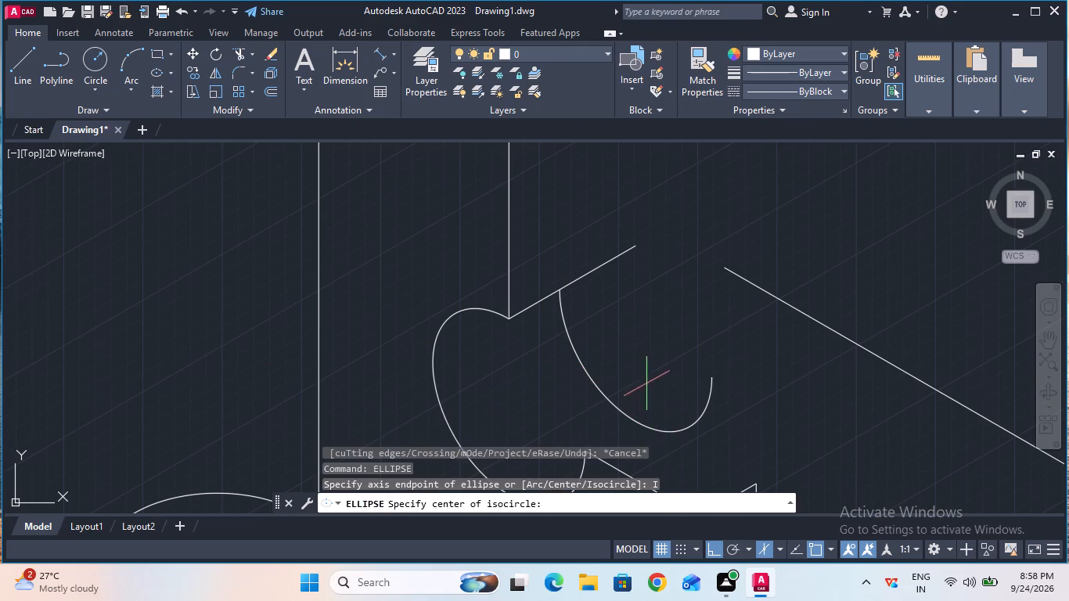
click(639, 336)
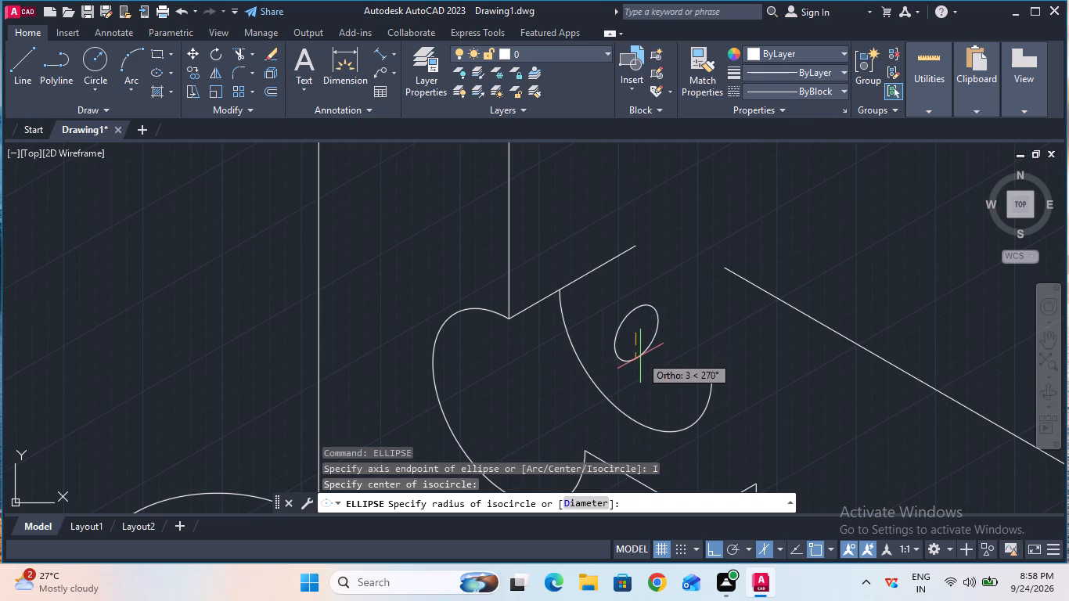
key(F5)
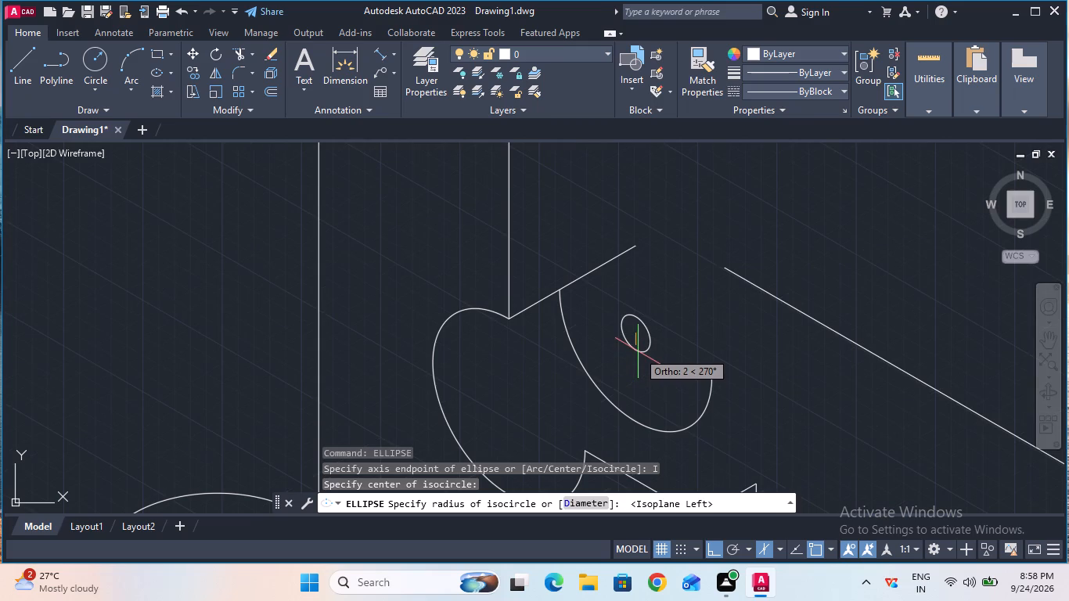
key(7)
key(Return)
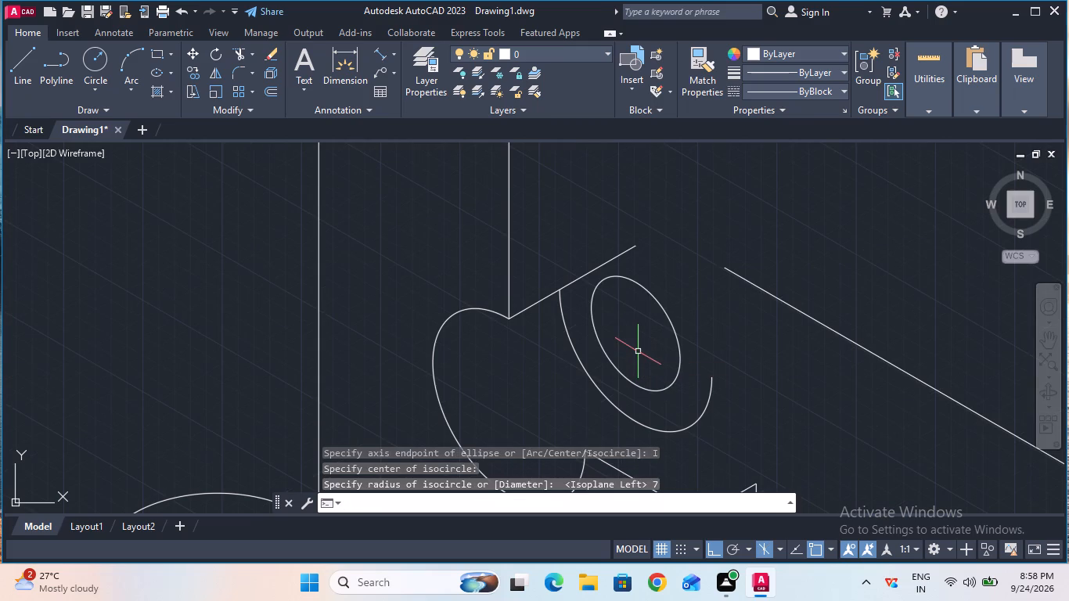
key(Escape)
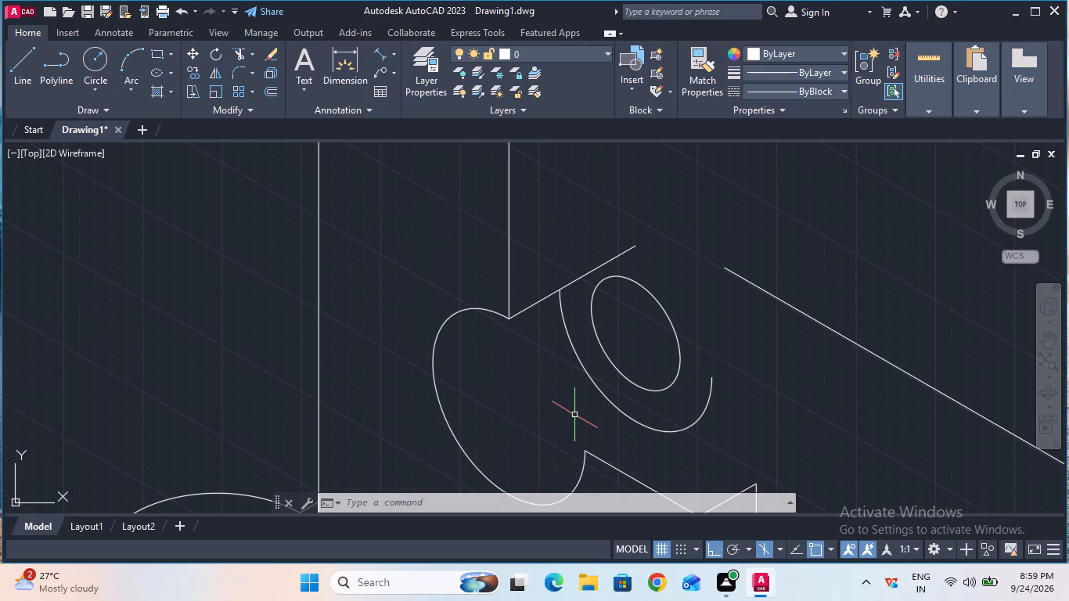
Draw a vertical line from the far end of the upper 20-unit line down to the radius 7 isocircle's centre.
click(28, 81)
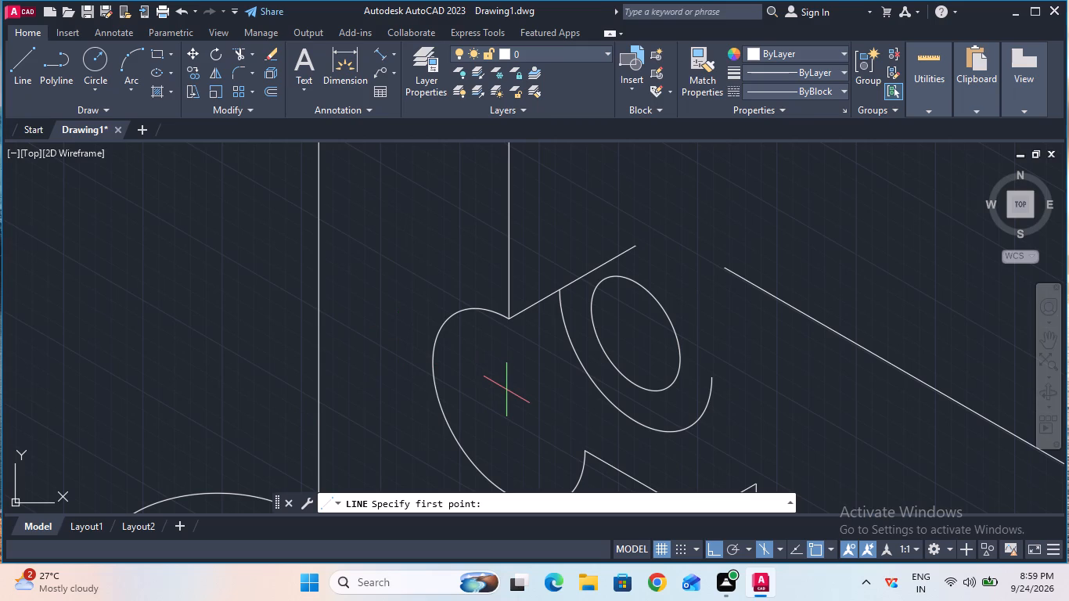
click(636, 250)
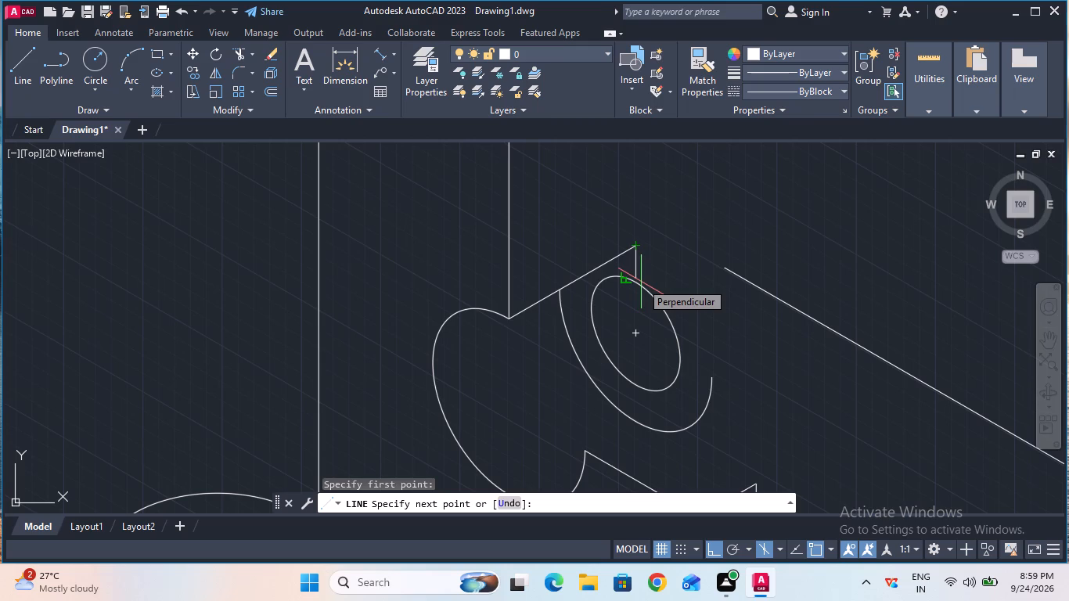
click(641, 337)
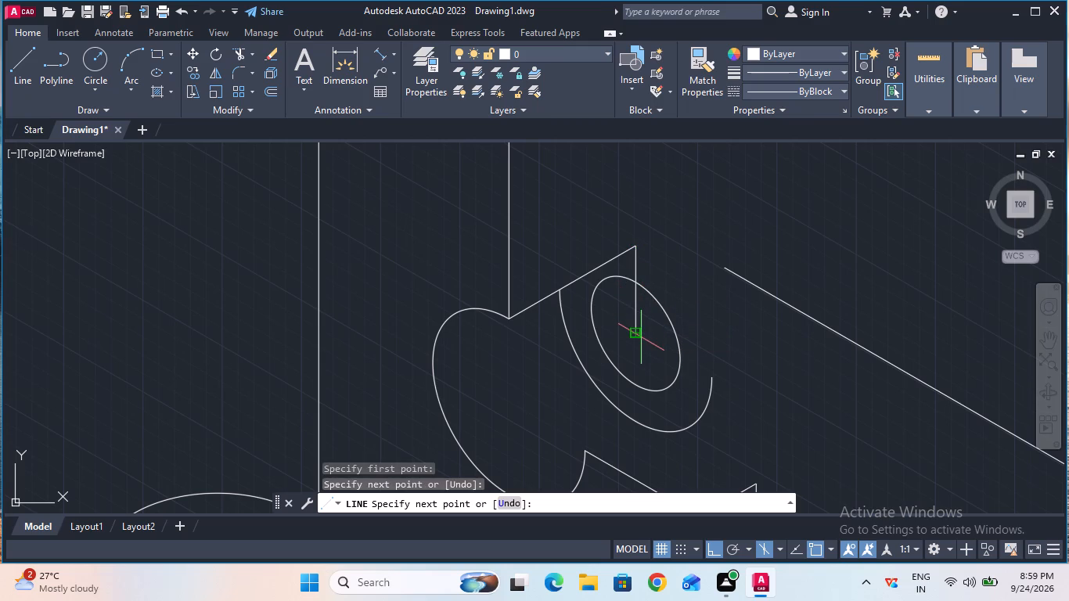
key(Escape)
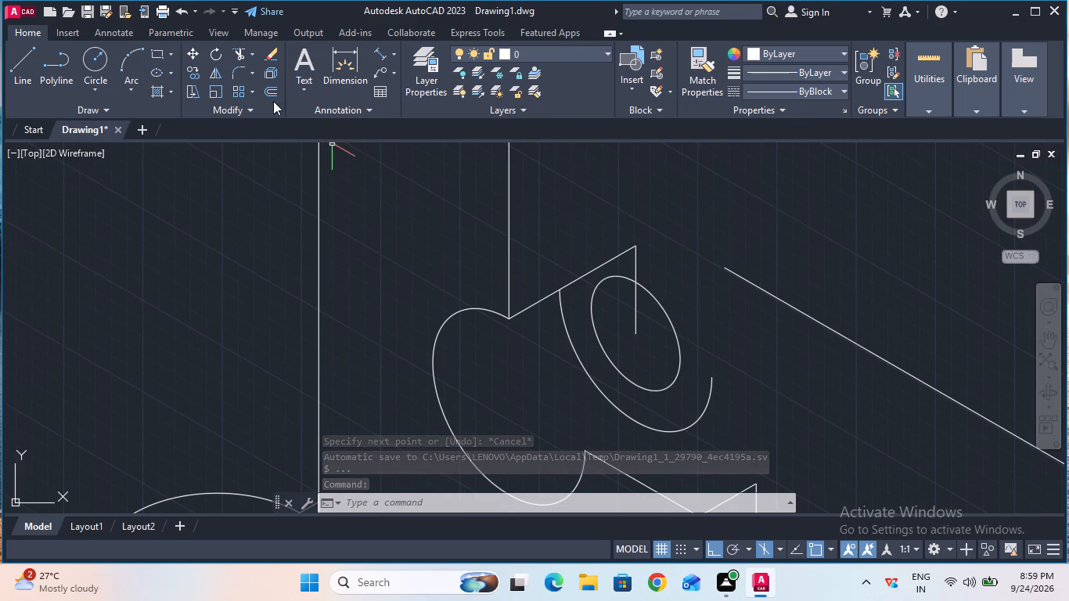
Trim the part of the vertical line that lies inside the radius 7 isocircle.
click(234, 52)
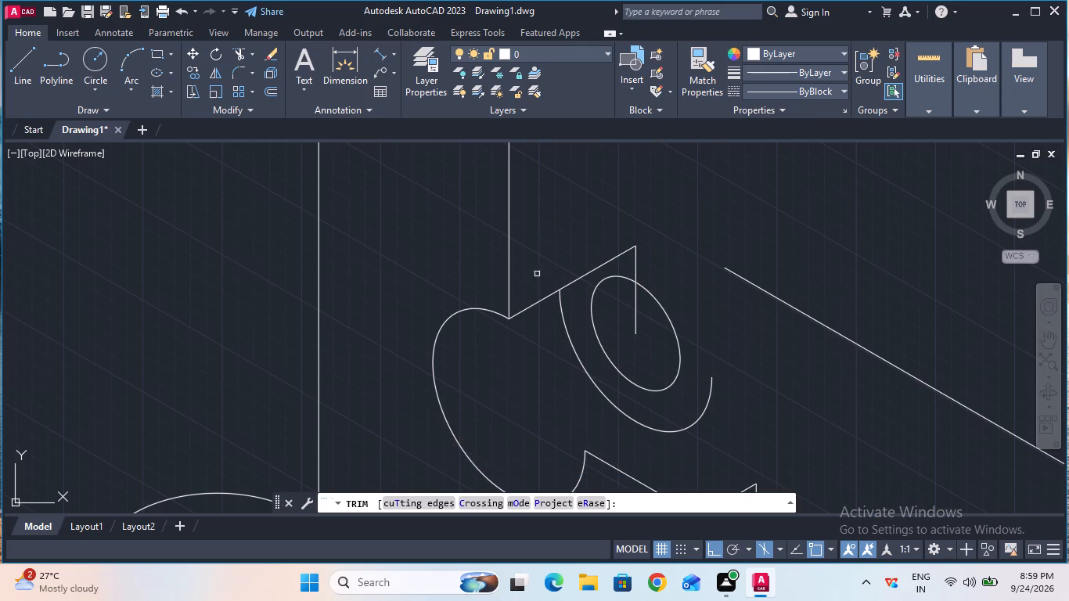
click(635, 328)
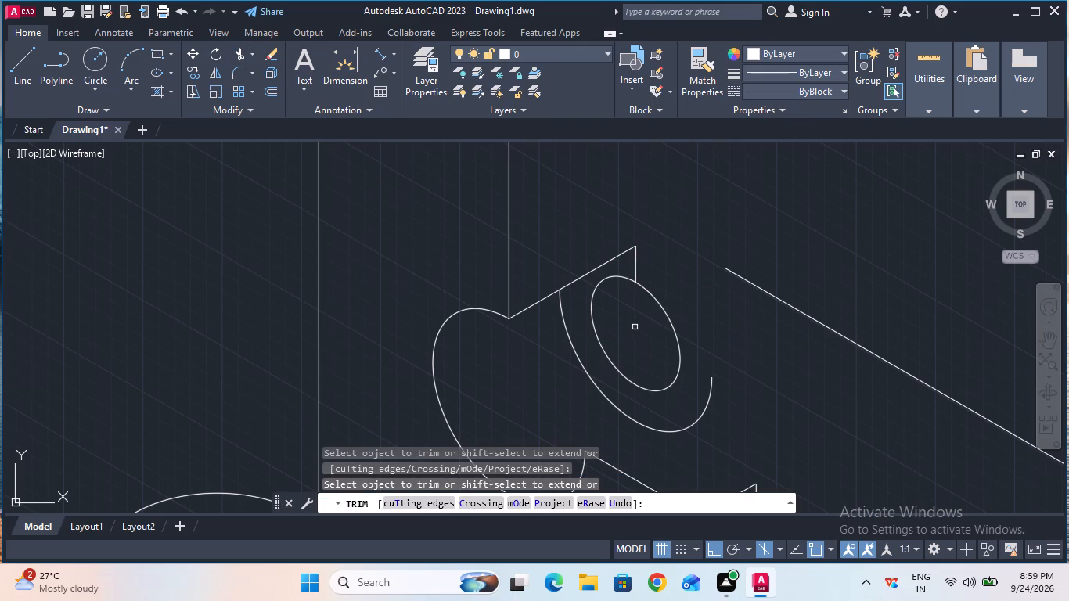
key(Escape)
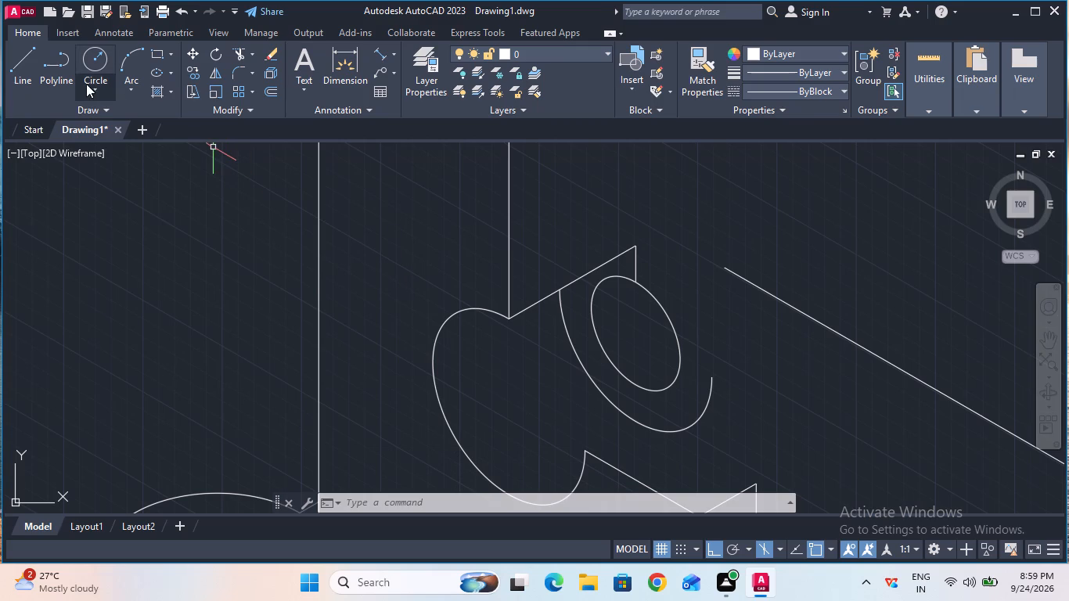
Draw a 30° line from the lower end of the front notch arc to the lower end of the copied notch arc.
click(27, 70)
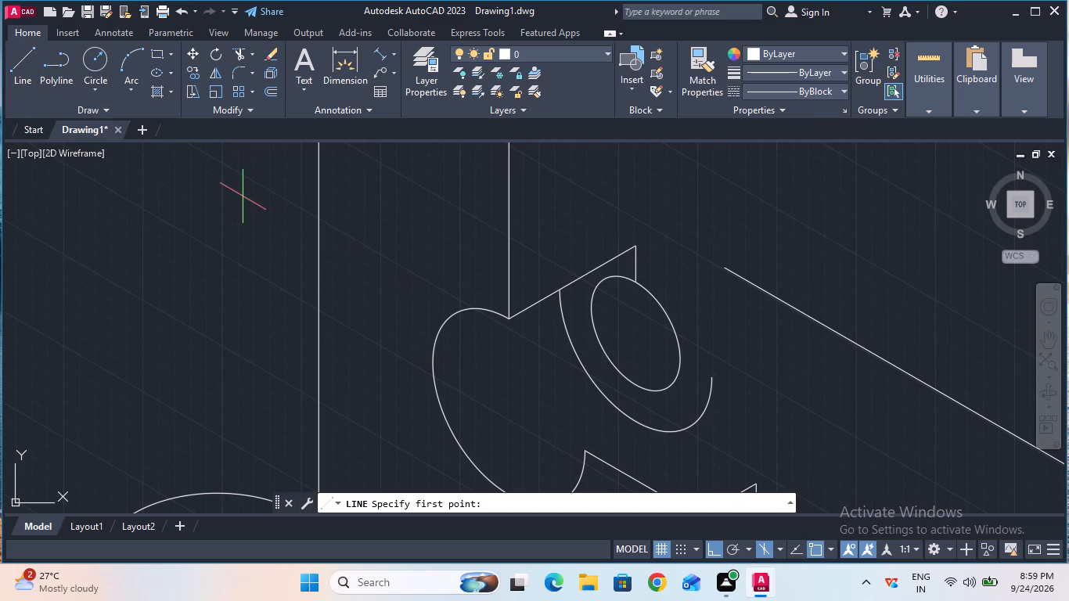
click(586, 453)
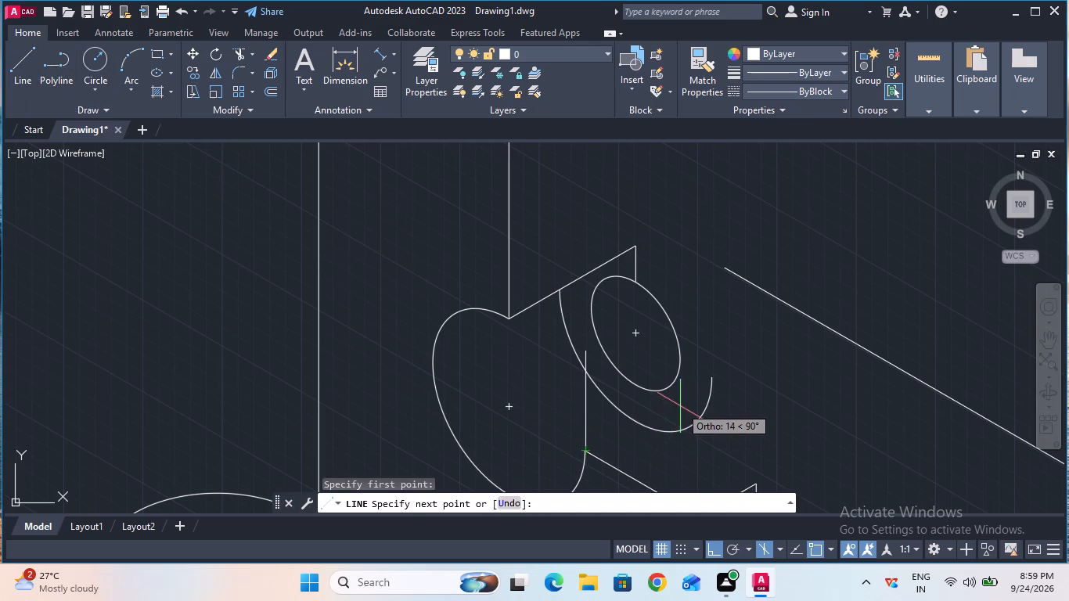
key(F5)
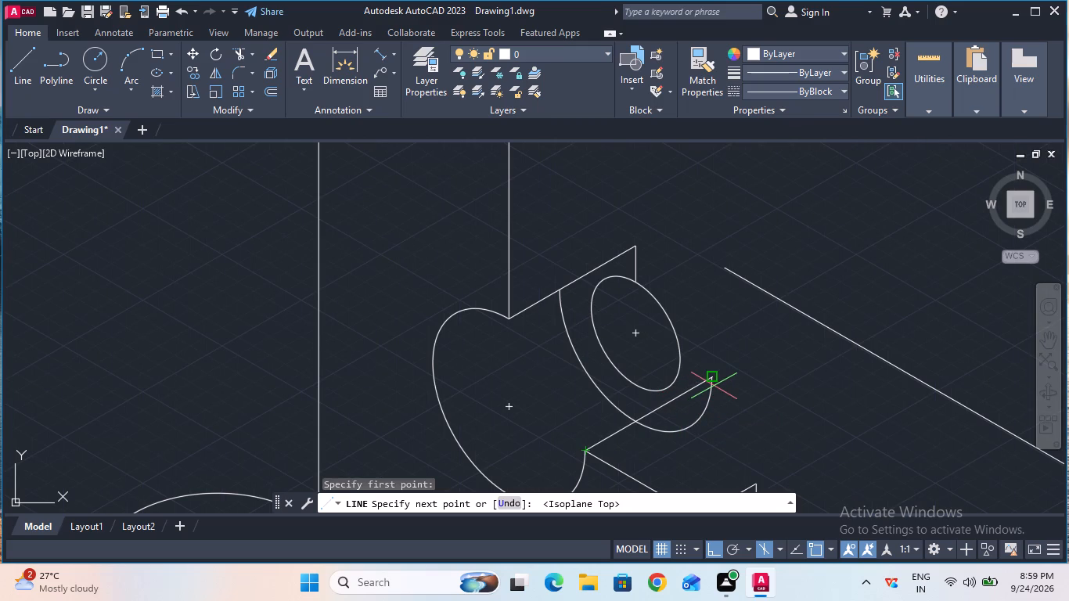
click(714, 372)
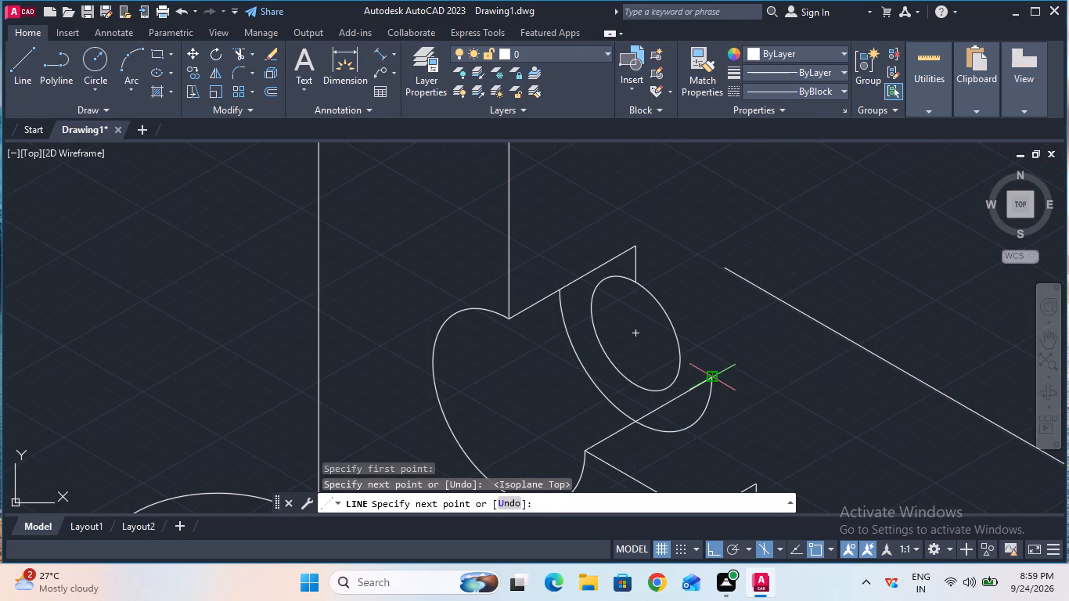
key(Escape)
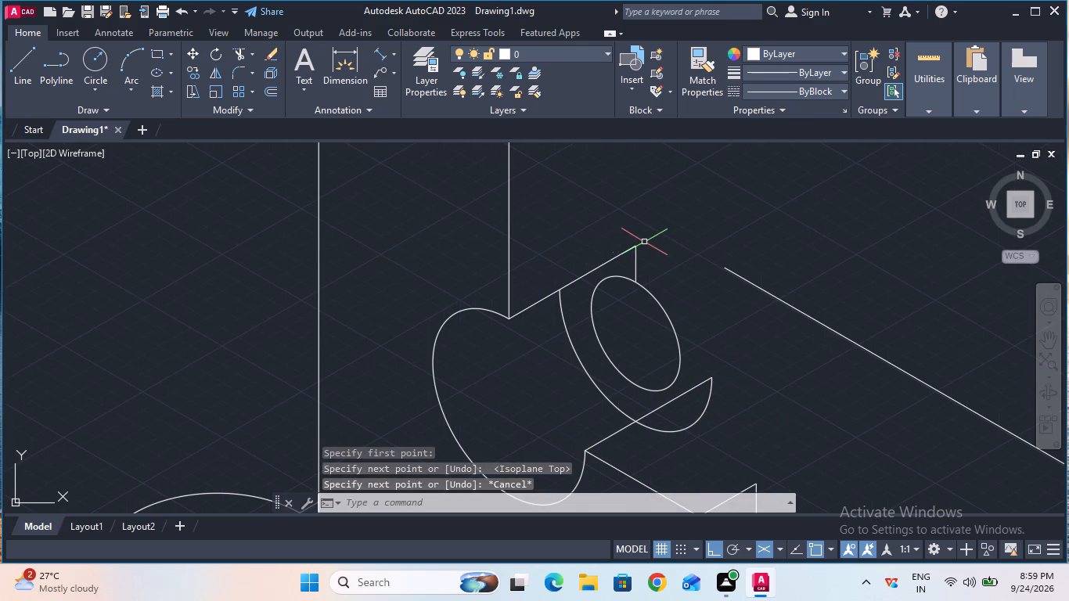
Trim the part of the copied notch arc that lies below the new lower 30° line.
click(241, 53)
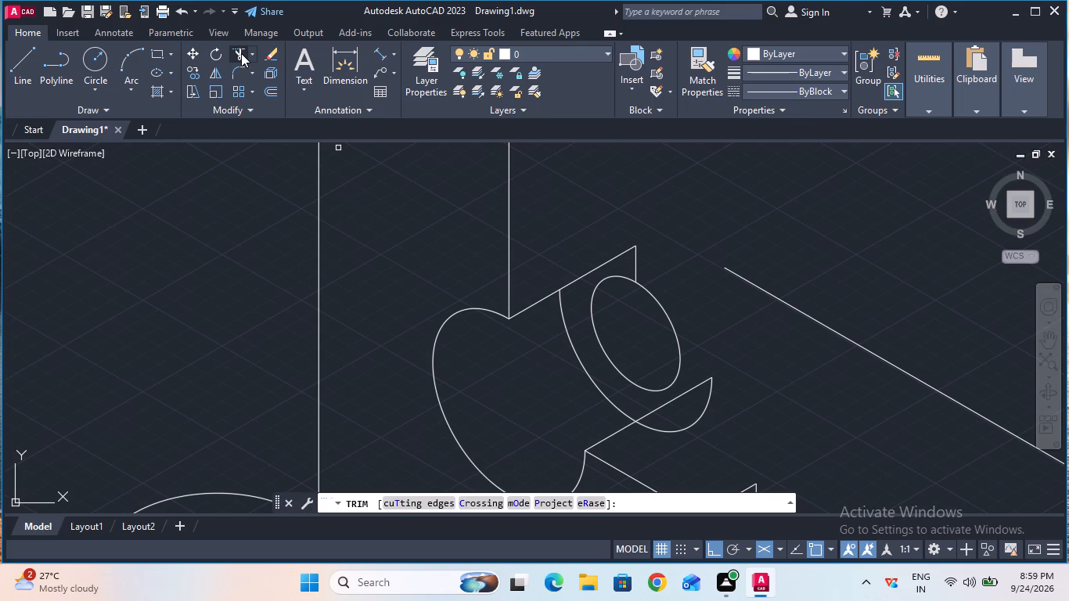
click(685, 430)
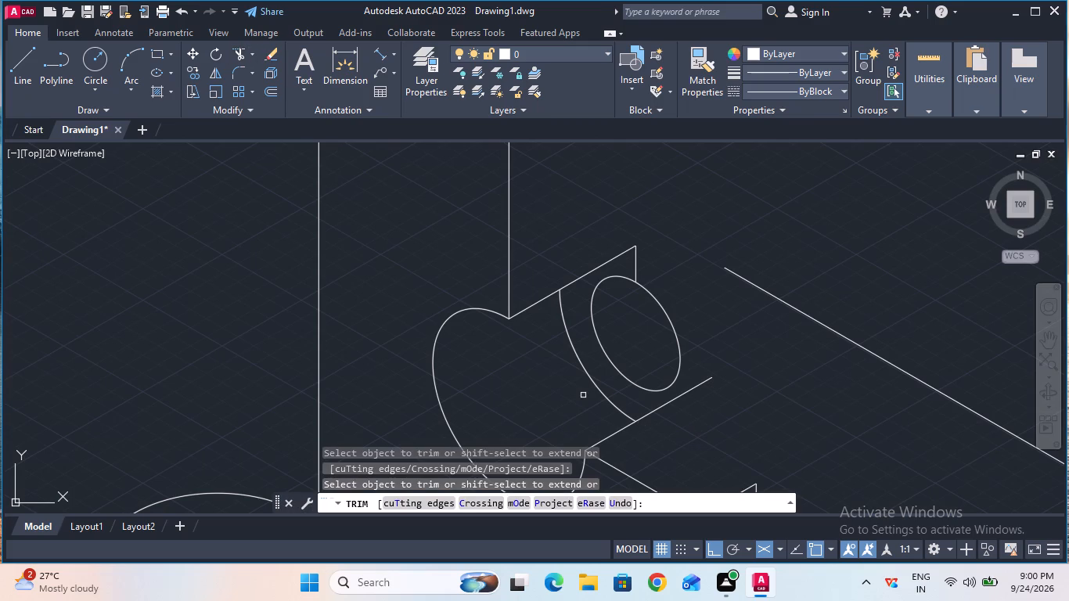
key(Escape)
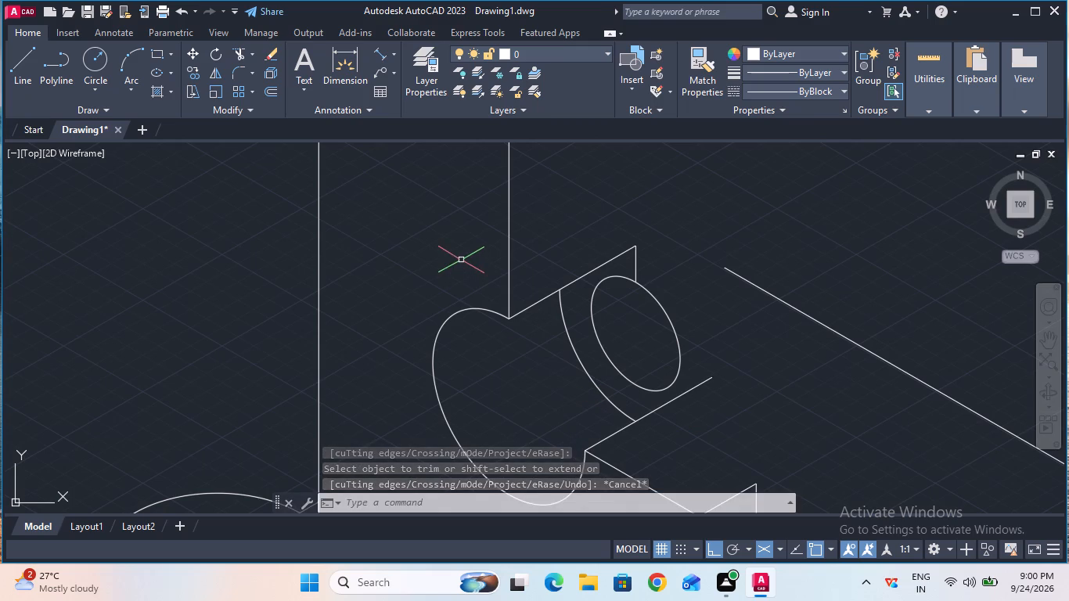
Draw a line from the radius 7 isocircle's centre to the far end of the lower 30° line.
click(31, 67)
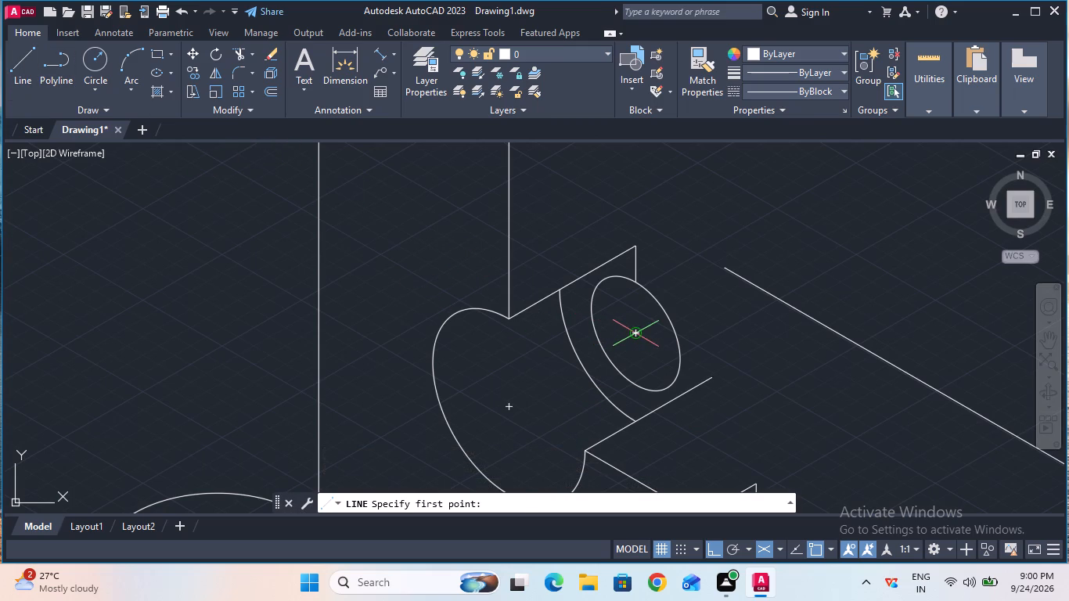
click(637, 336)
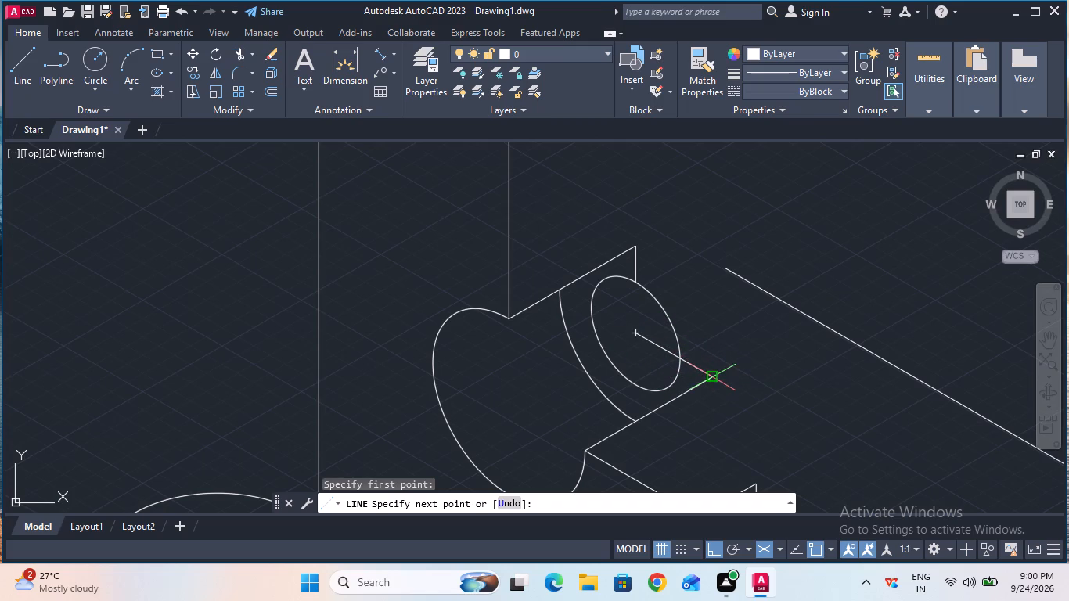
click(712, 376)
key(Escape)
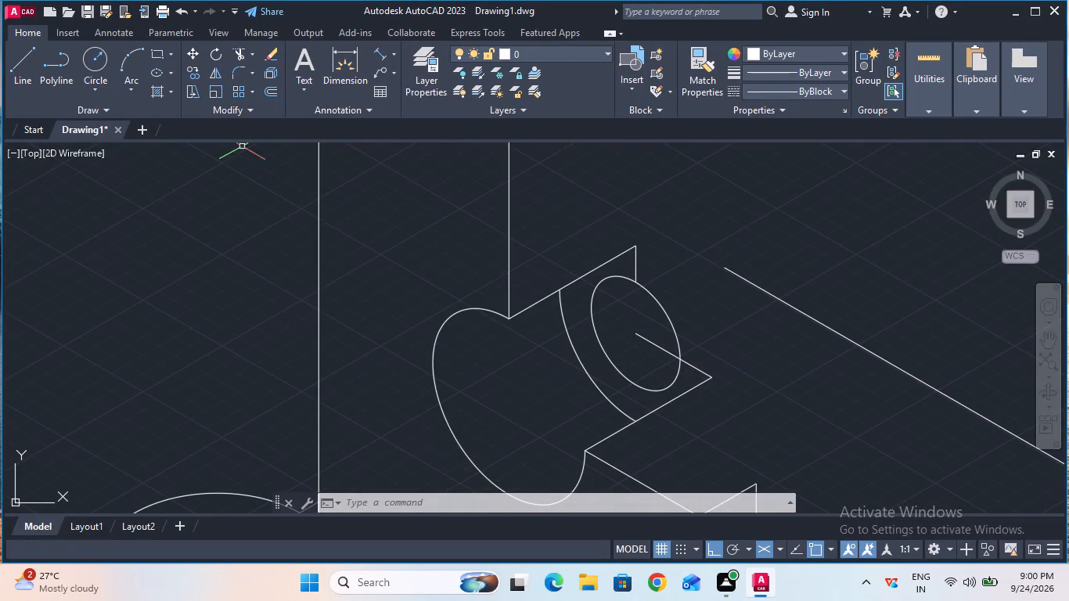
Trim the isocircle's open side between the vertical and slanted lines, and the slanted line's portion inside the isocircle.
click(239, 61)
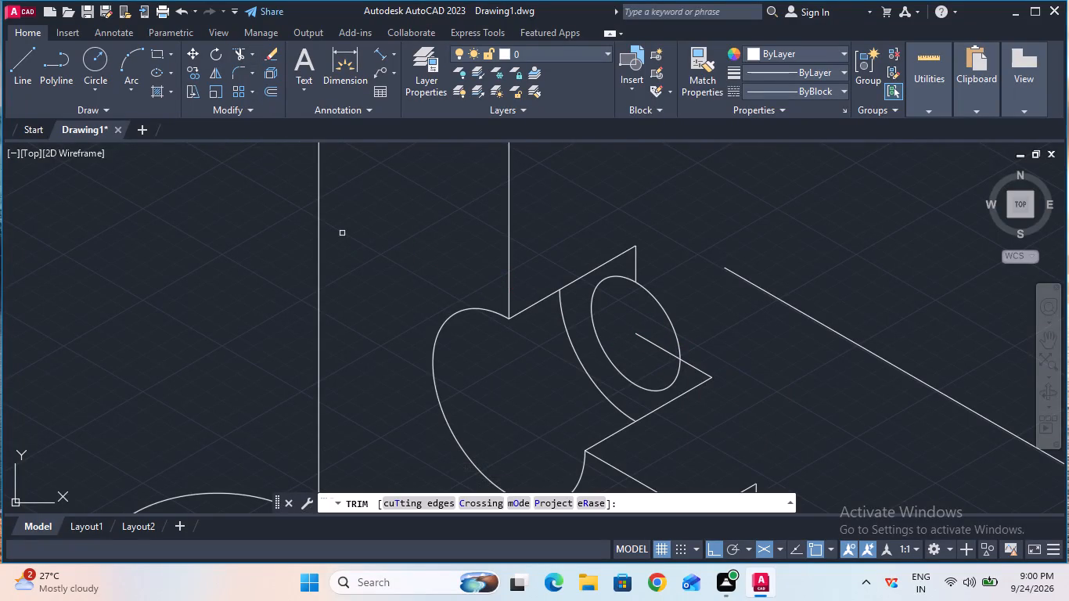
click(669, 322)
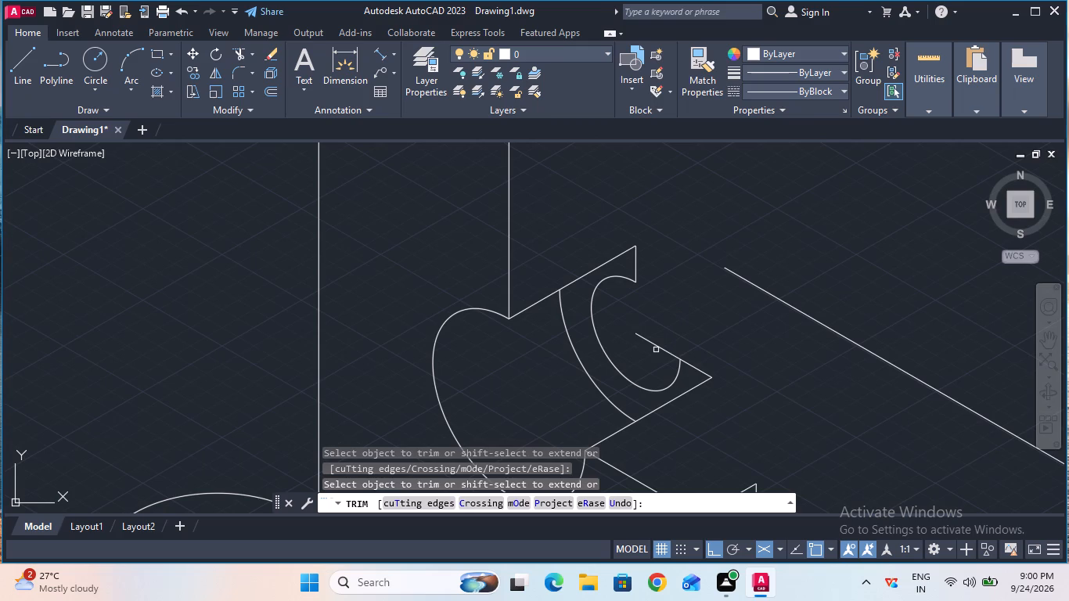
click(656, 346)
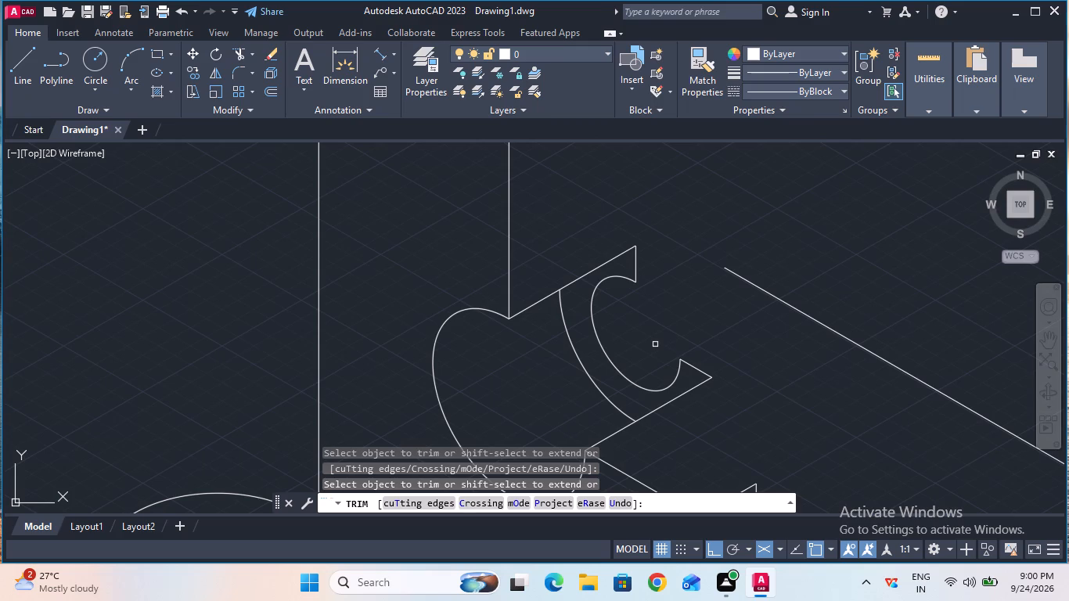
ctrl+scroll(655, 344, down, 3)
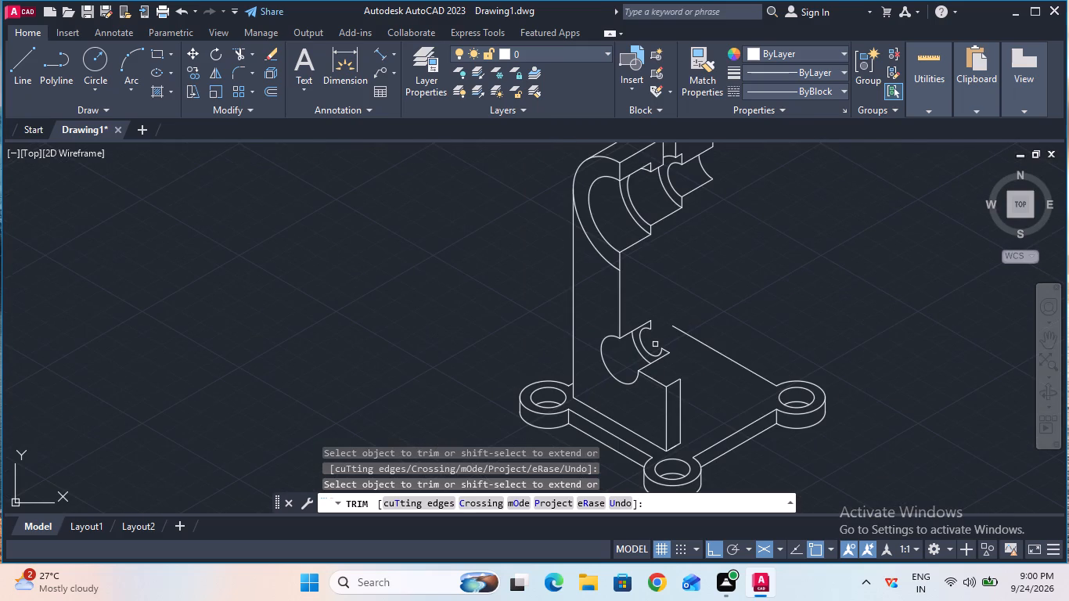
ctrl+scroll(655, 344, up, 1)
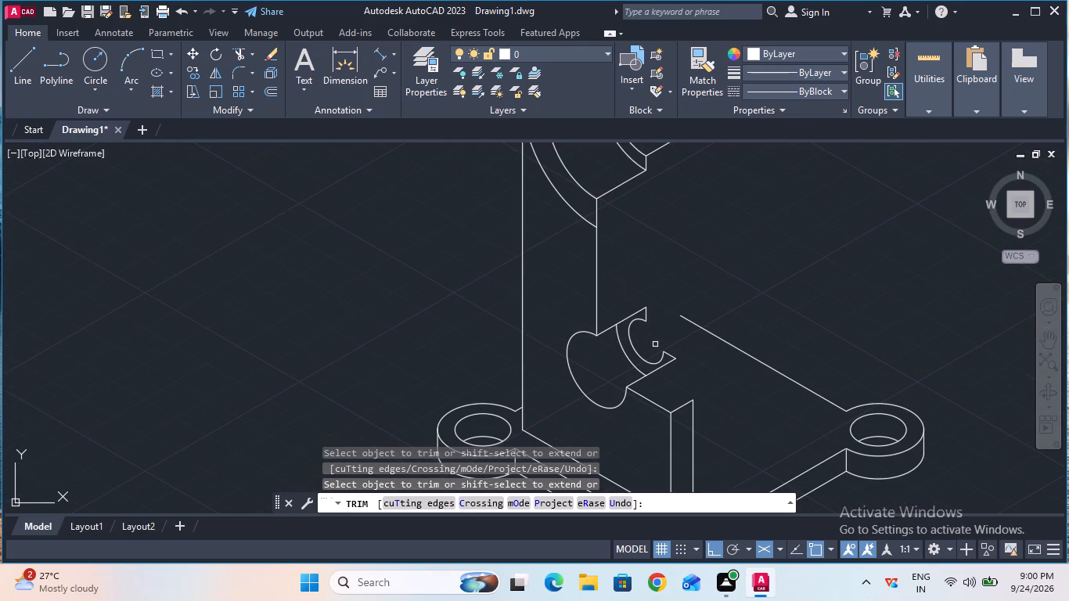
key(Escape)
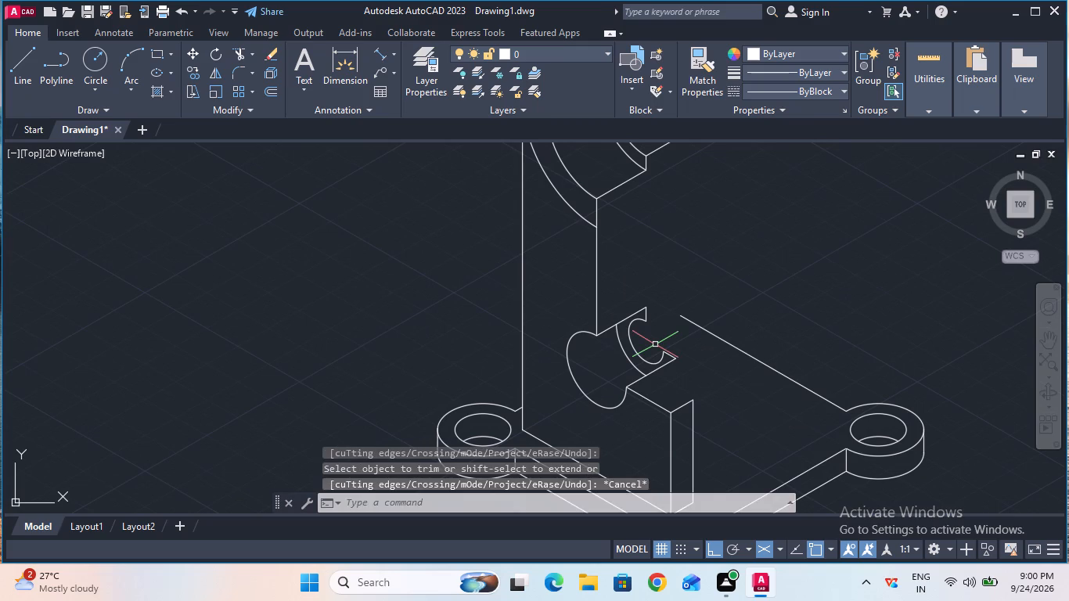
Draw a 25-unit line at 30° receding from the upper end of the small trimmed isocircle arc in the notch.
ctrl+scroll(655, 344, down, 2)
ctrl+scroll(655, 344, up, 2)
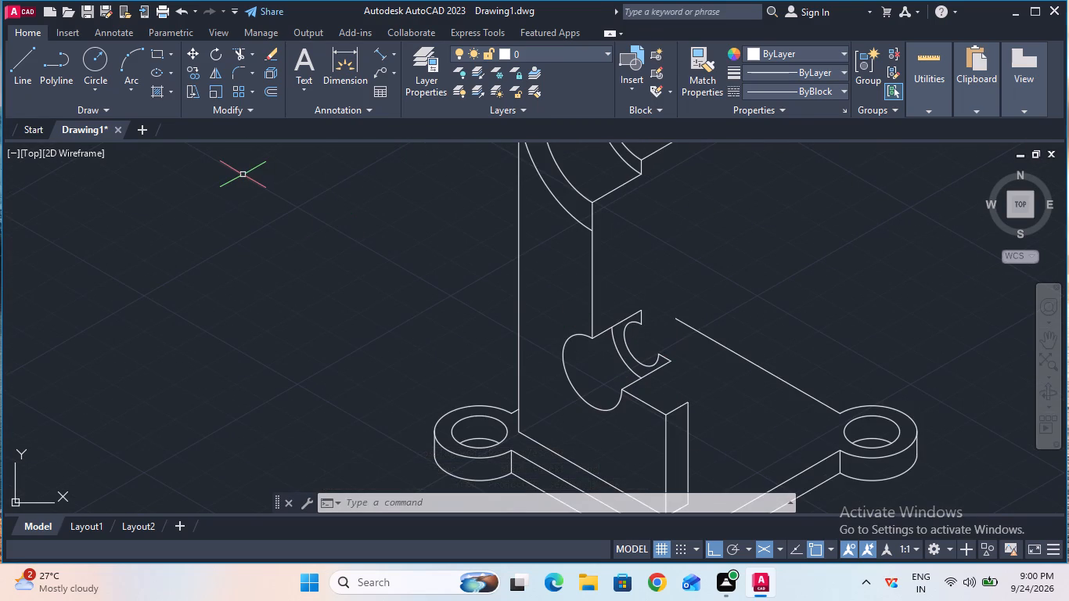
click(25, 89)
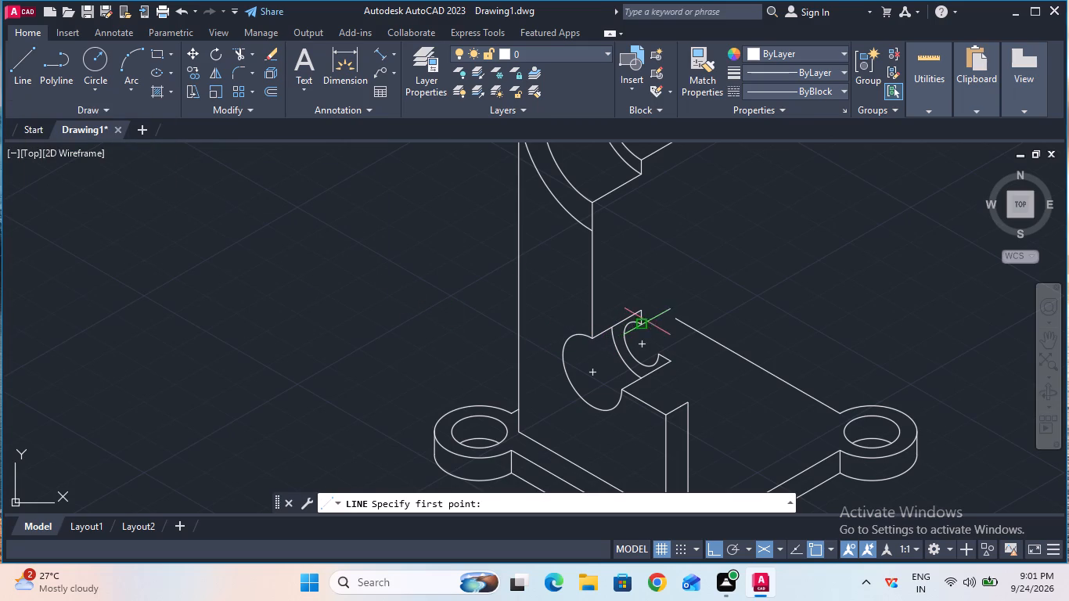
click(643, 325)
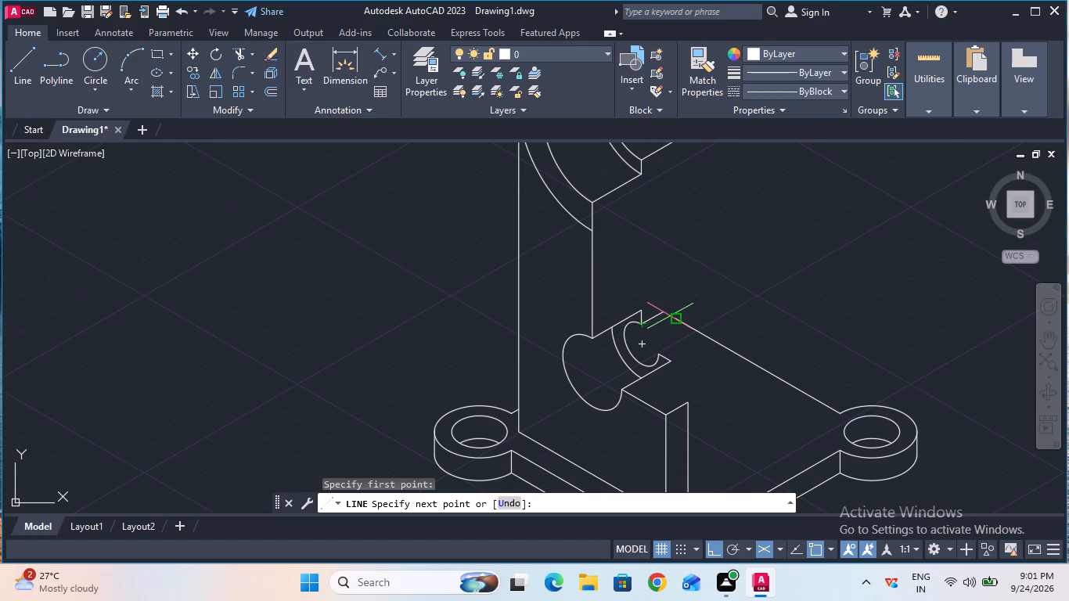
key(F5)
key(F5)
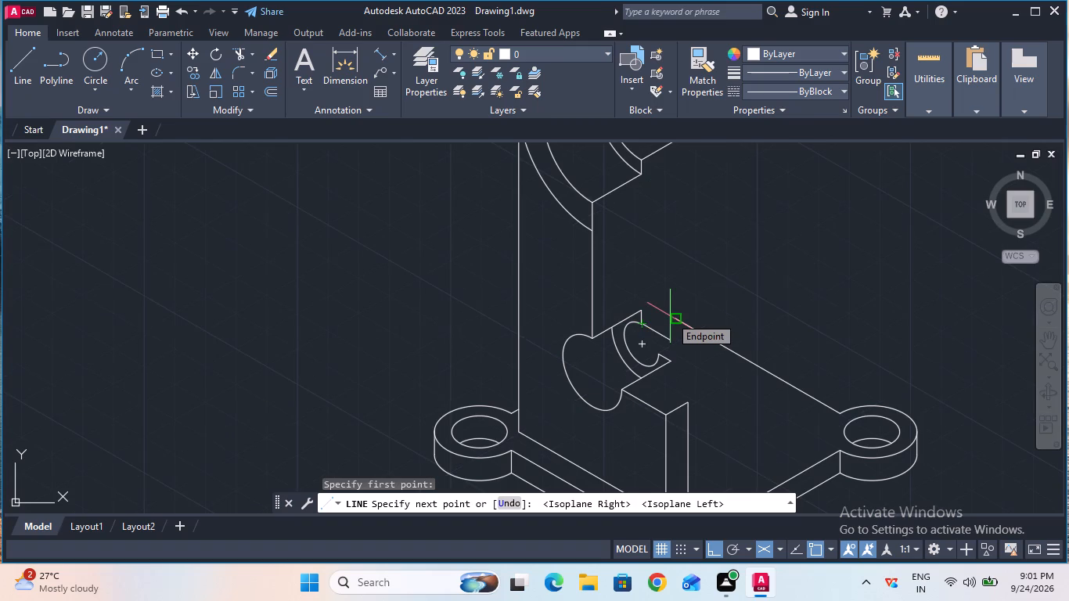
key(F5)
text(25)
key(Return)
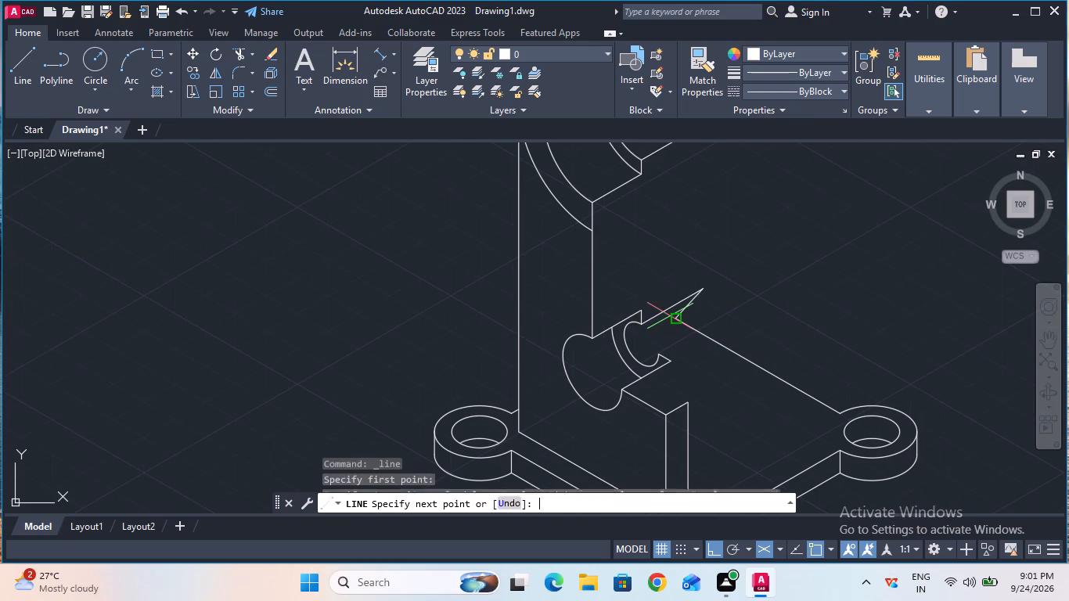
key(Escape)
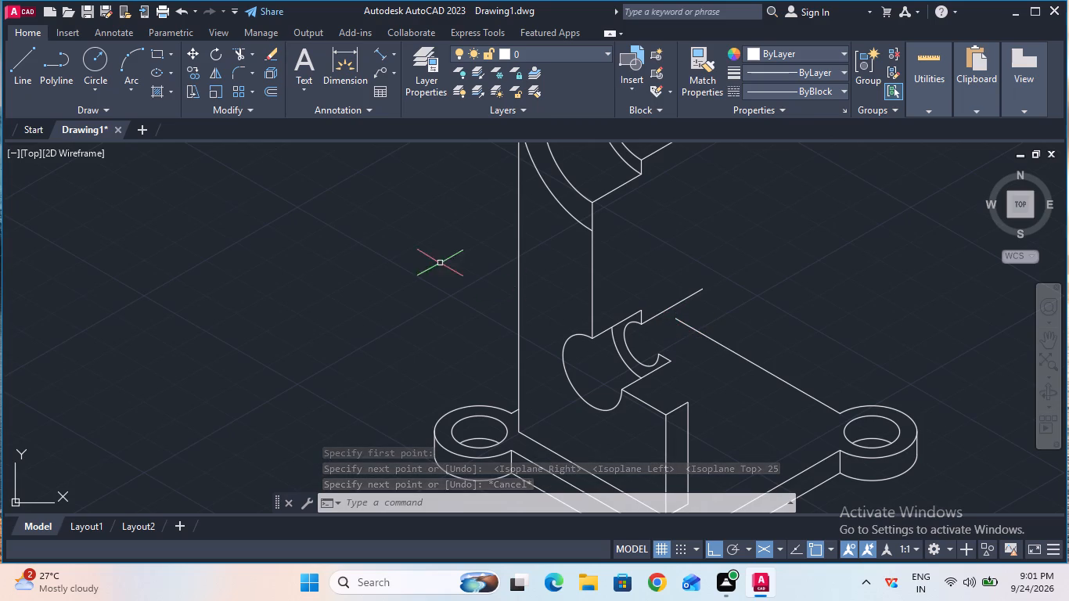
Draw a parallel 25-unit line at 30° from the lower end of the small isocircle arc.
click(27, 81)
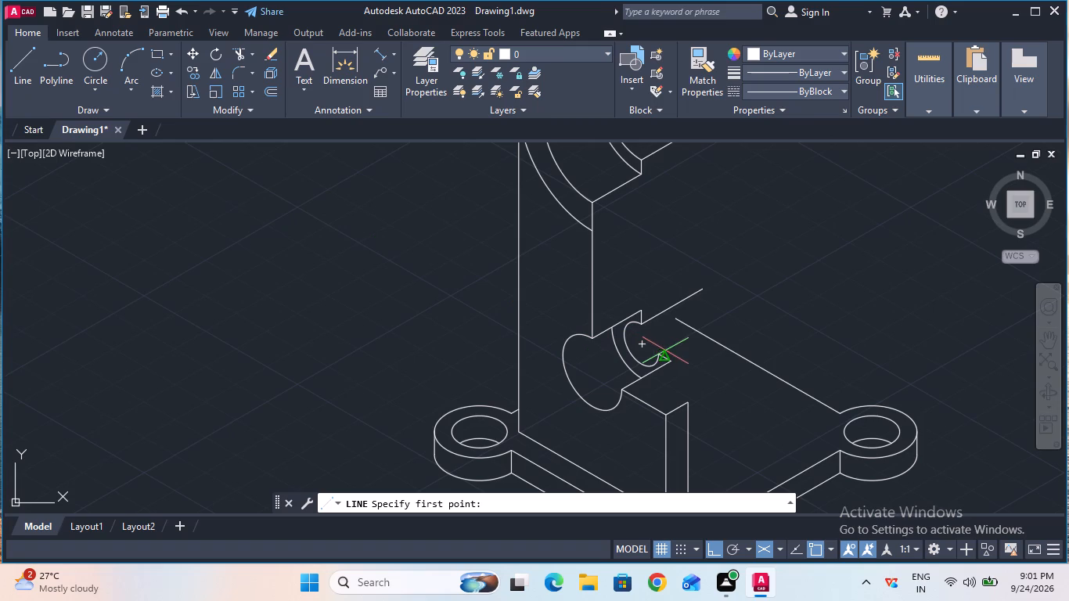
click(654, 351)
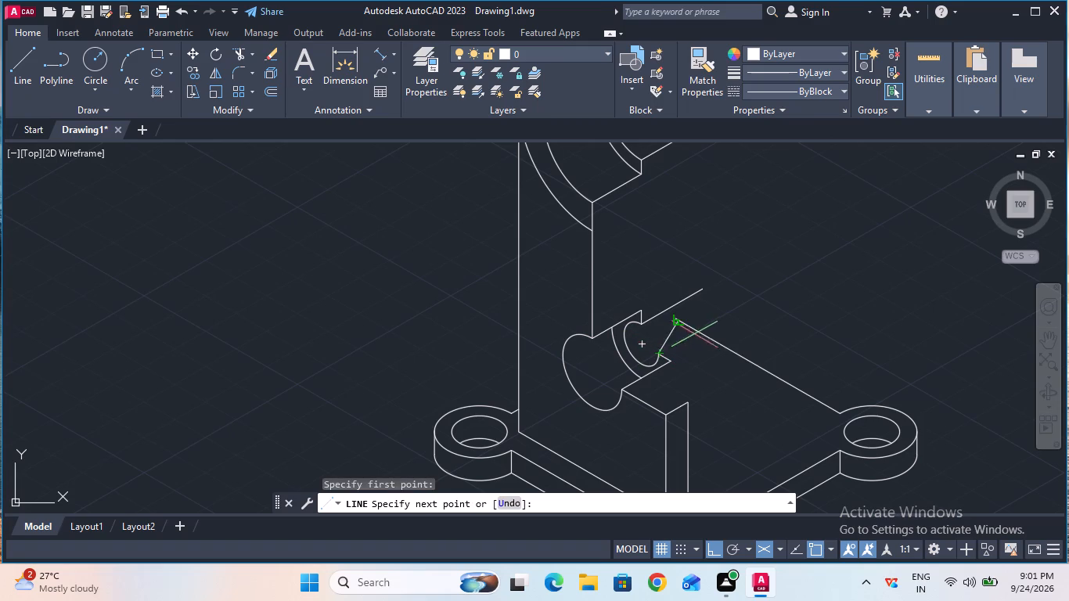
text(25)
key(Return)
key(Escape)
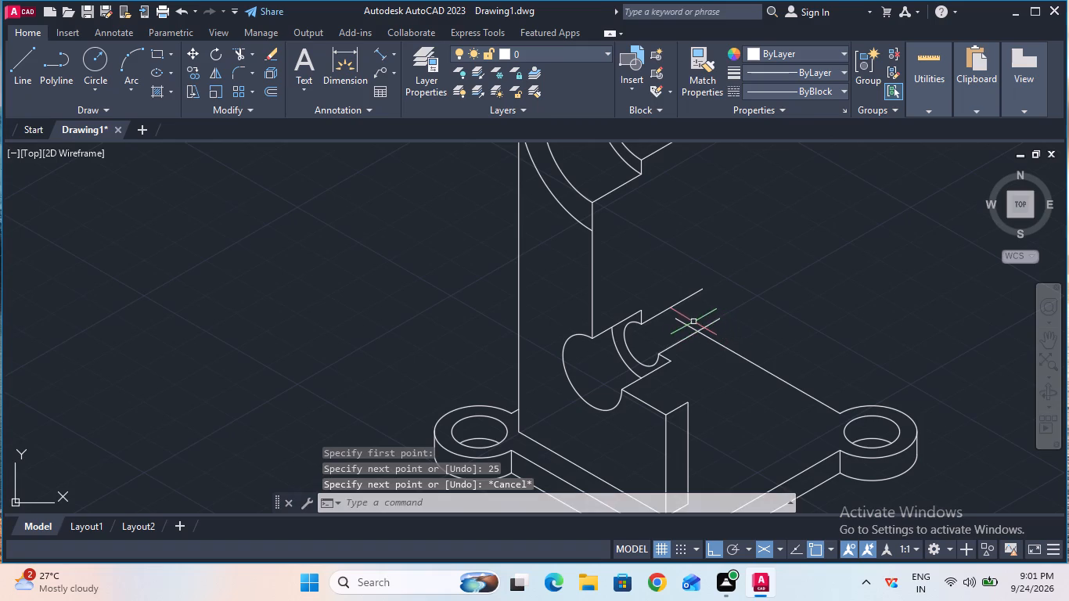
Trim the rear end of the base's long back edge where it extends past the lower 25-unit line.
click(236, 57)
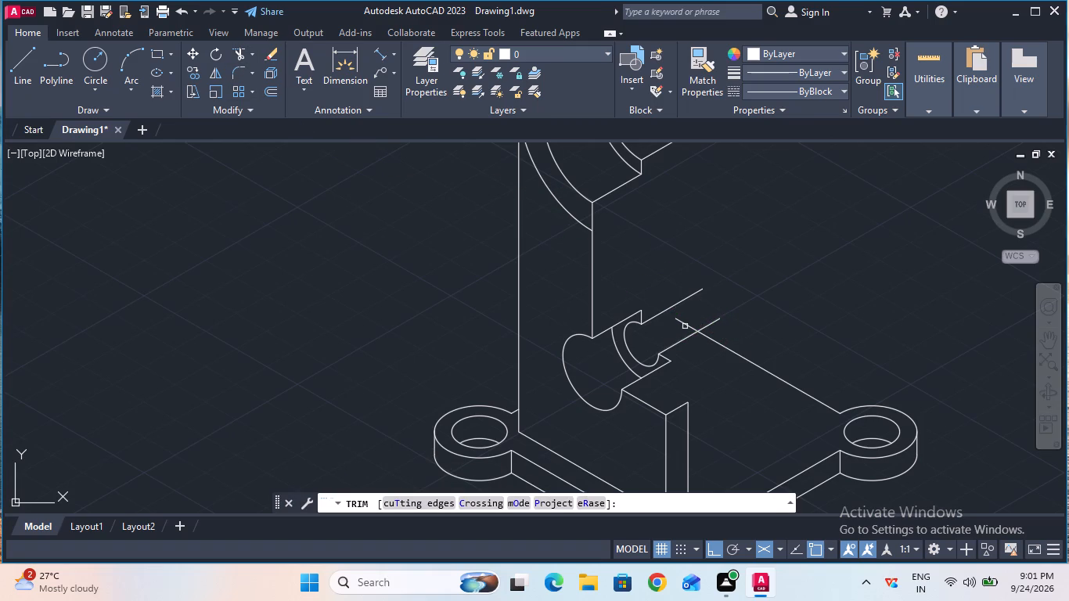
click(686, 326)
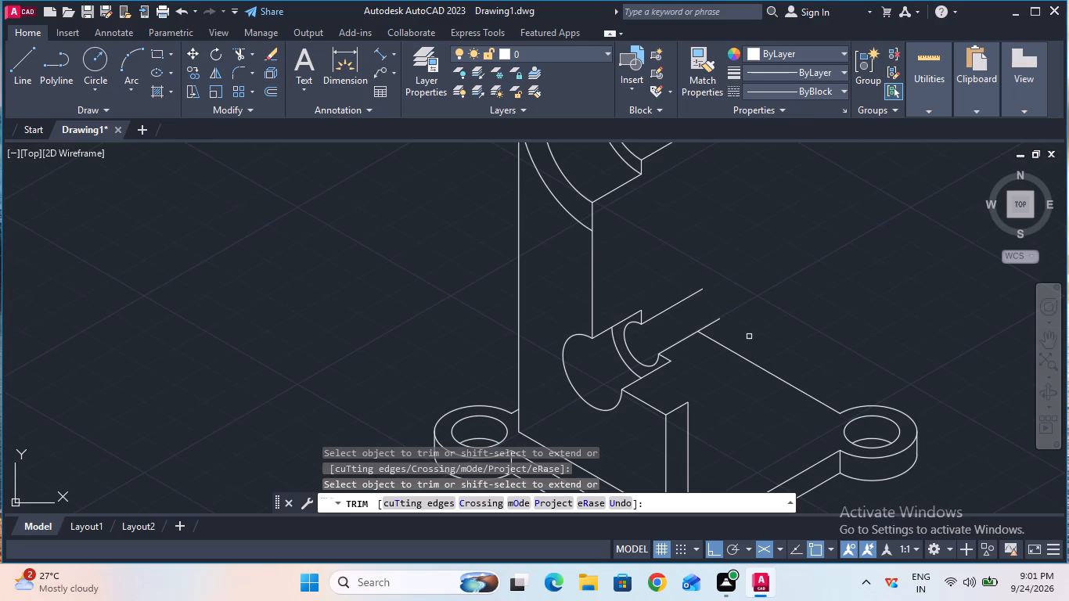
key(Escape)
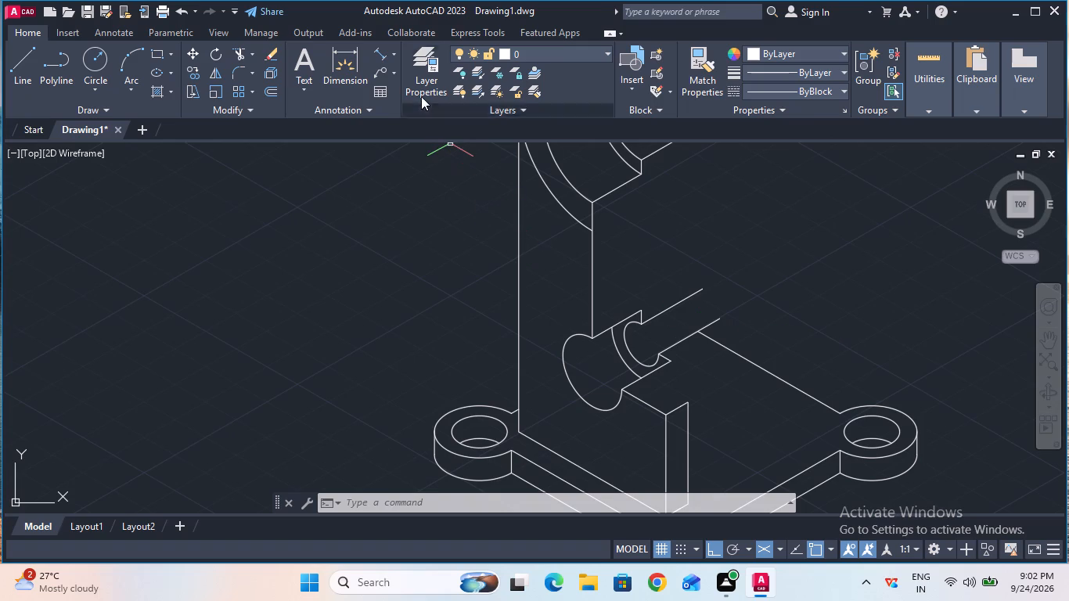
Check the length of the short vertical edge above the small isocircle arc with an aligned dimension.
click(388, 59)
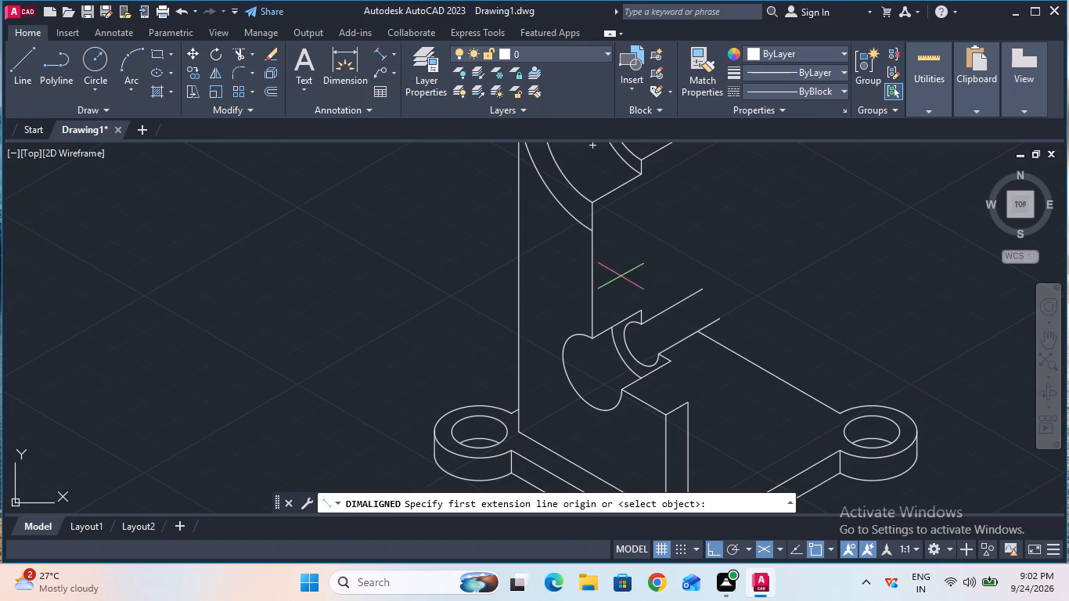
click(639, 311)
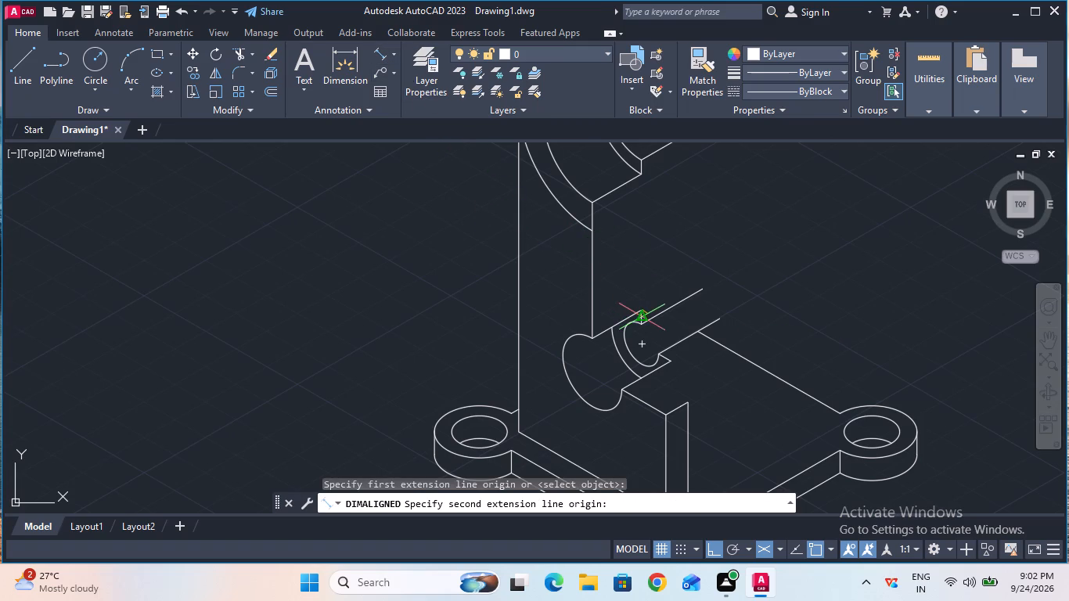
click(640, 326)
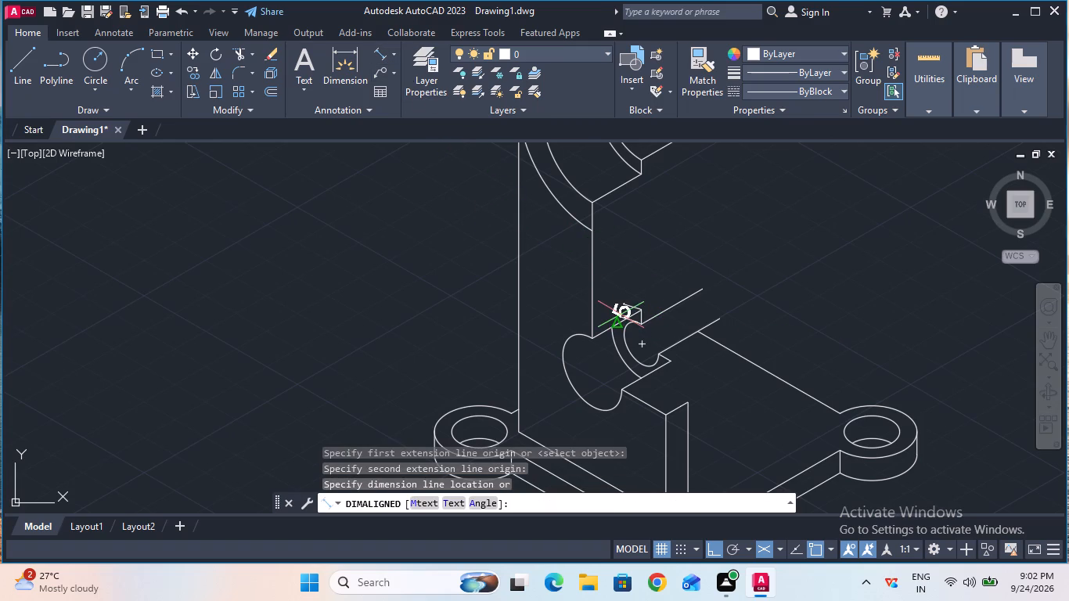
key(Escape)
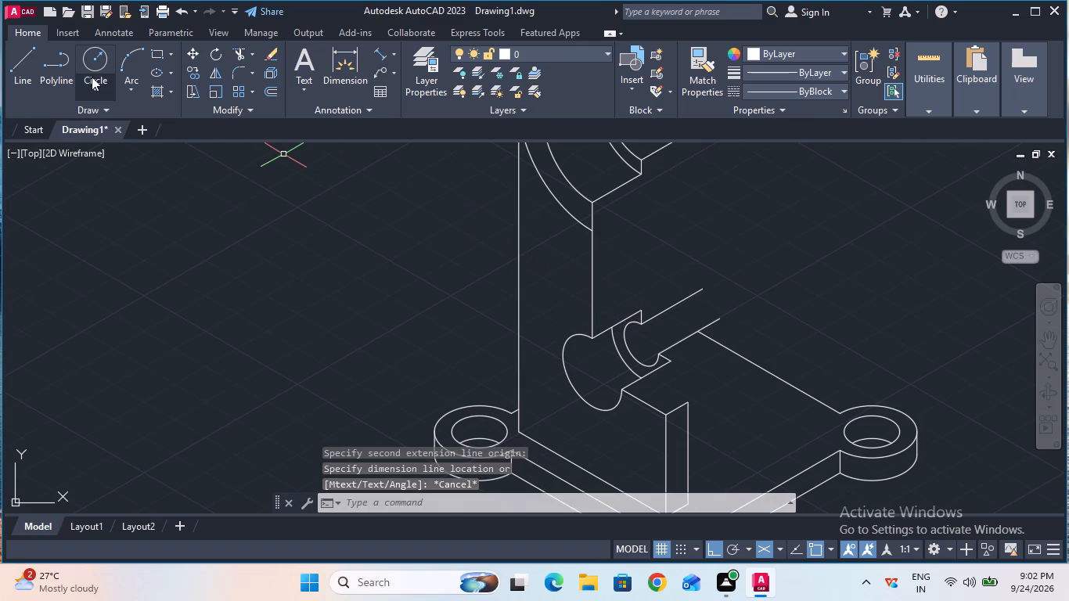
Draw a 5-unit vertical line up from the far end of the upper 25-unit line, continuing 15 units at 30°.
click(19, 62)
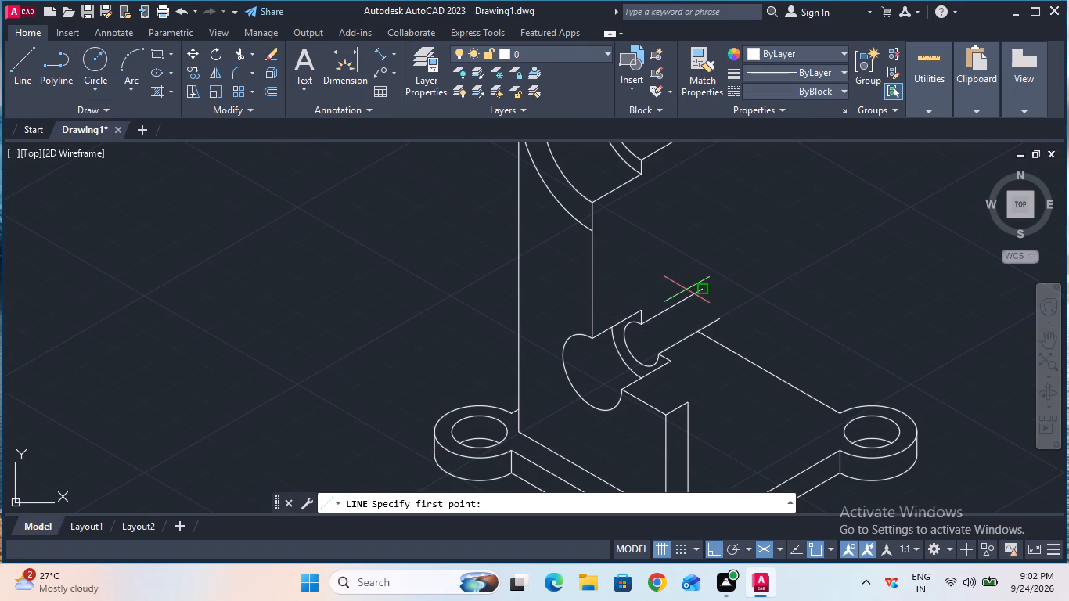
click(701, 290)
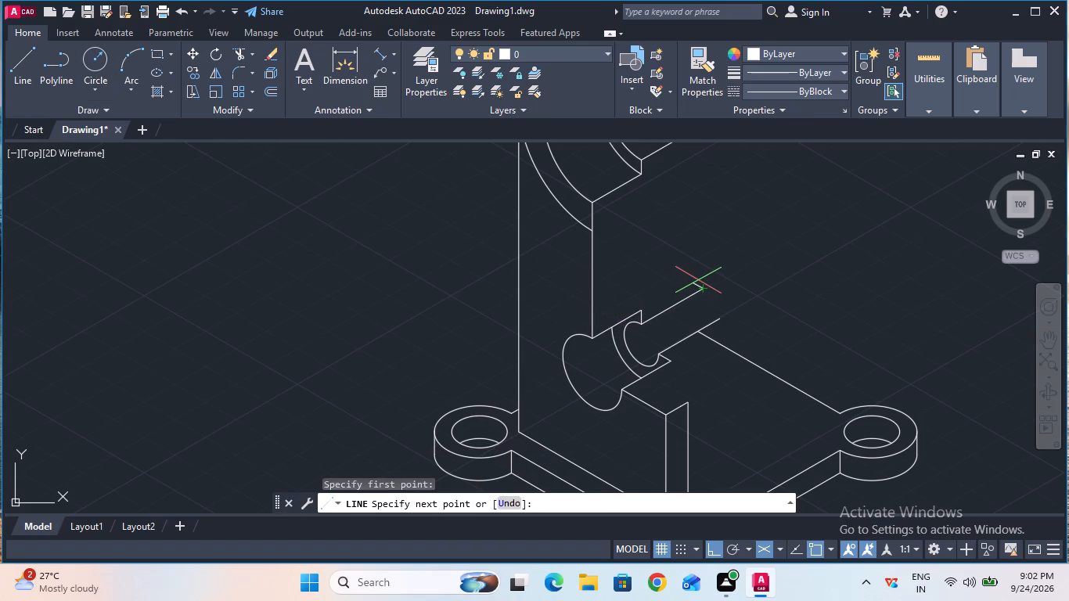
key(F5)
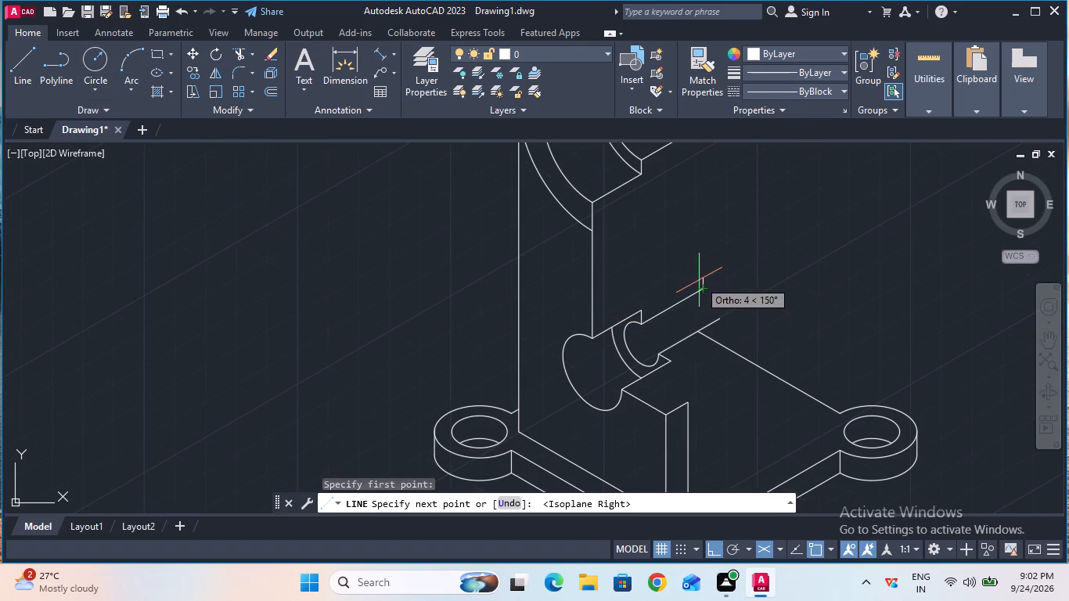
key(5)
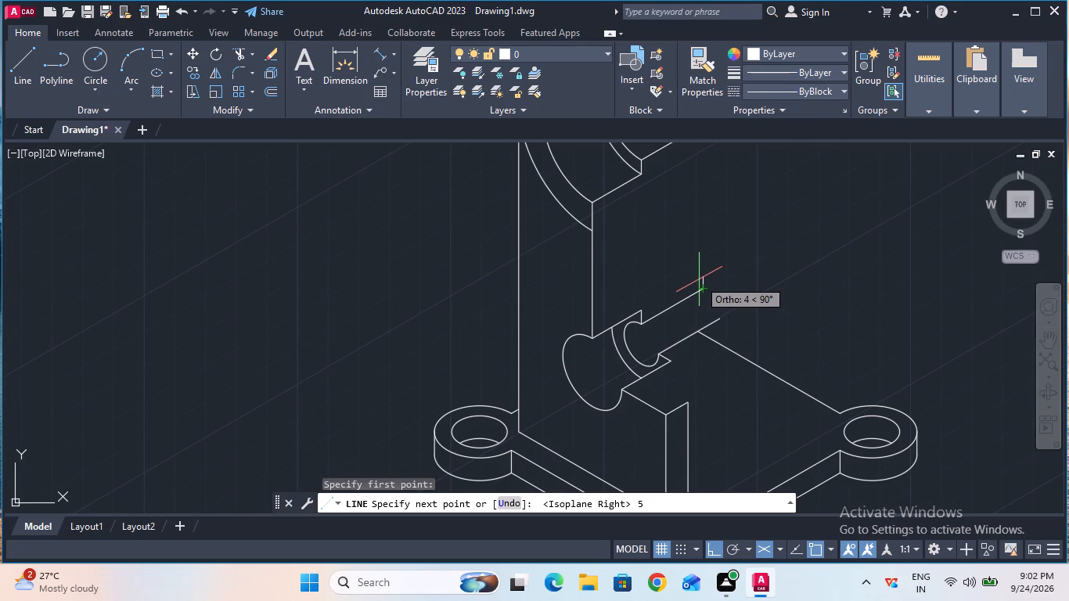
key(Return)
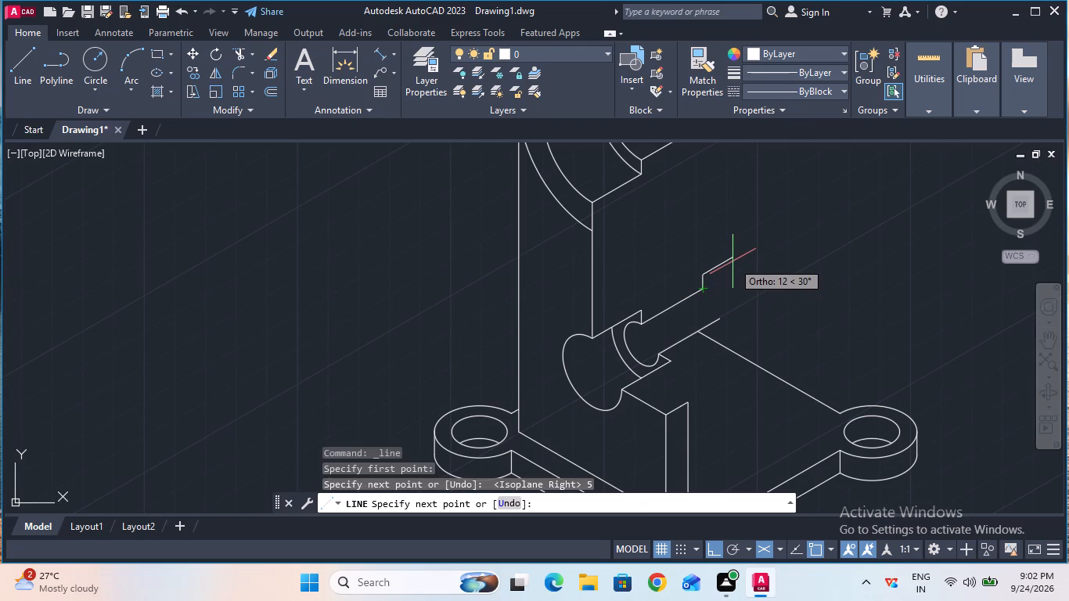
text(15)
key(Return)
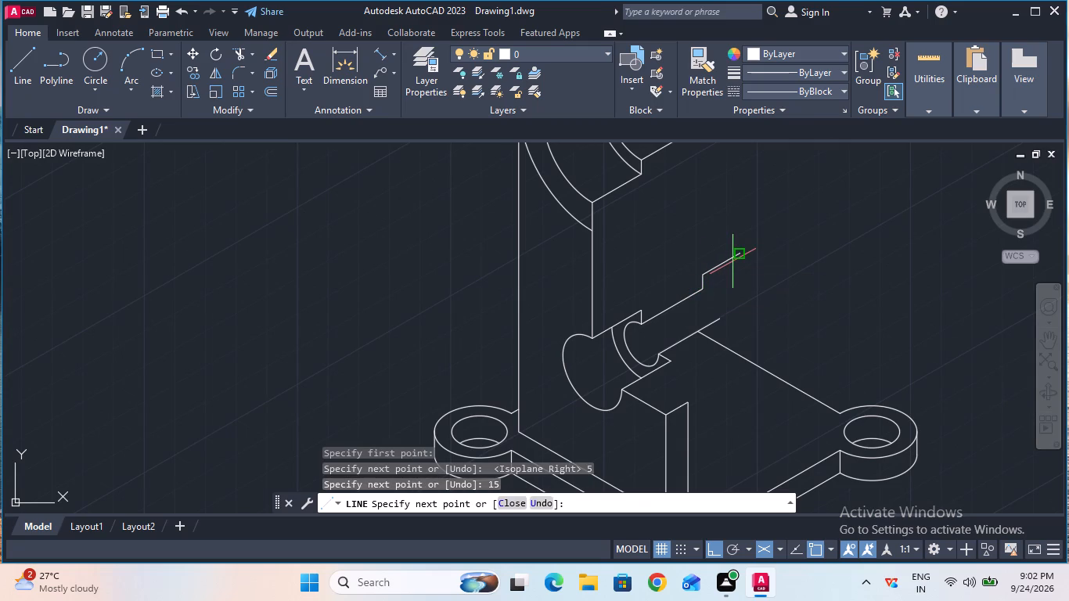
key(Escape)
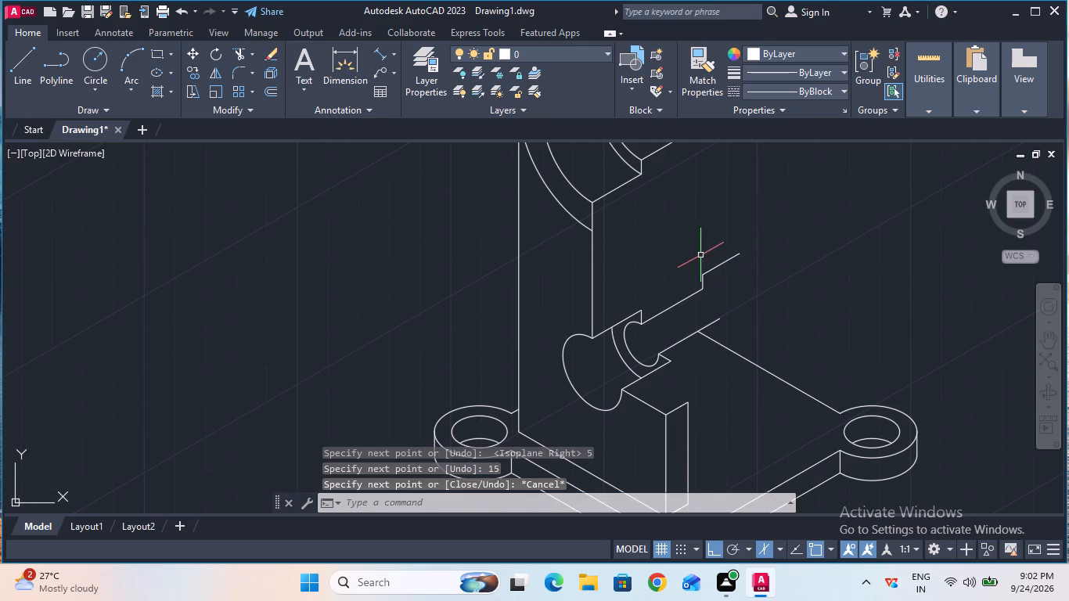
Draw a vertical line from the lower end of the upper bore's rearmost arc down to the 15-unit line's far end.
ctrl+scroll(700, 255, down, 2)
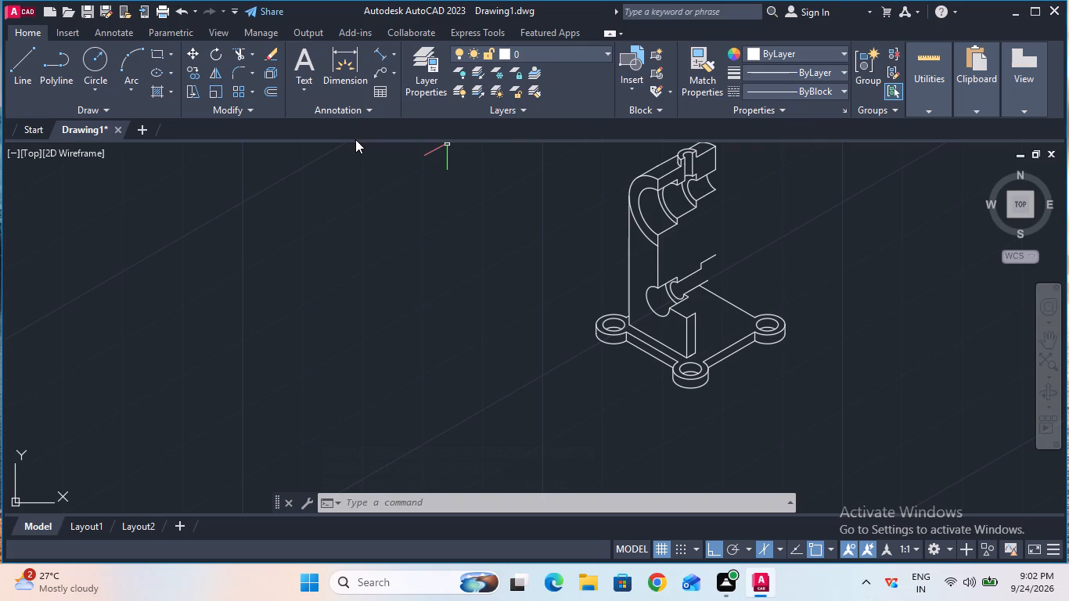
click(35, 49)
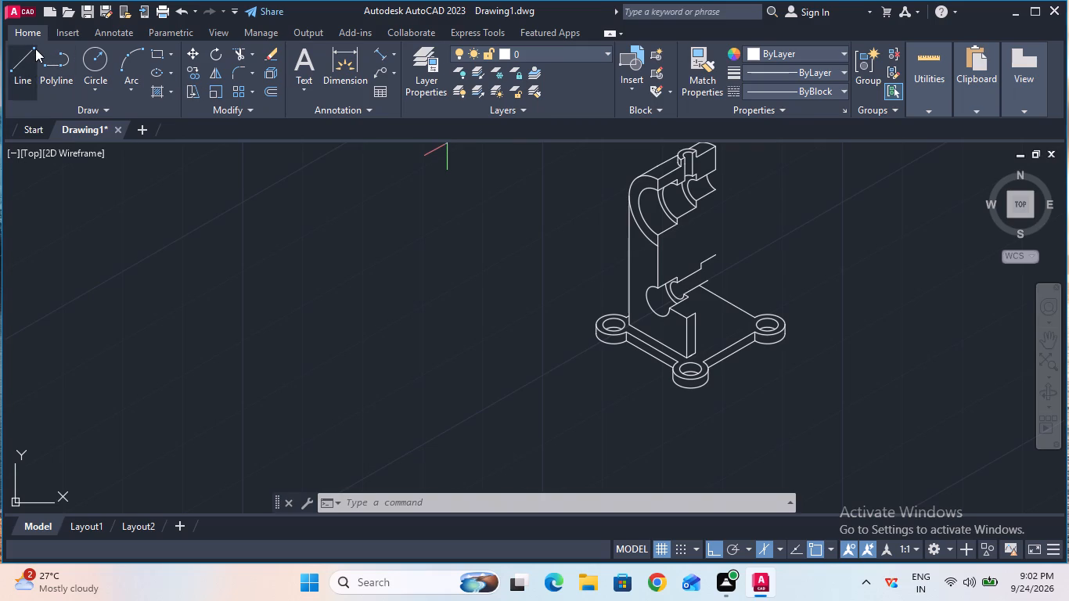
click(712, 191)
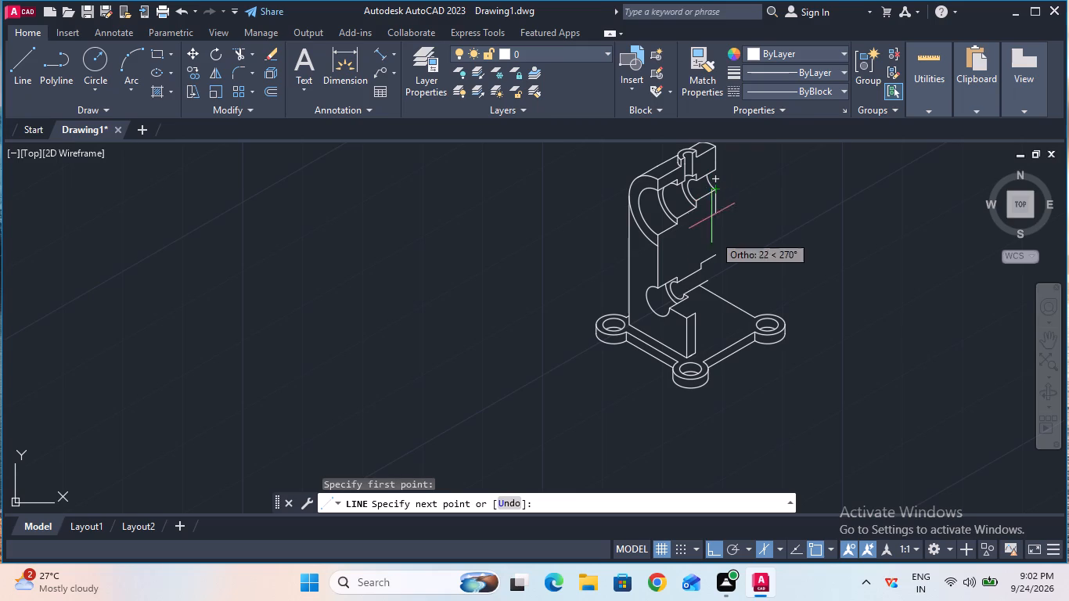
click(716, 254)
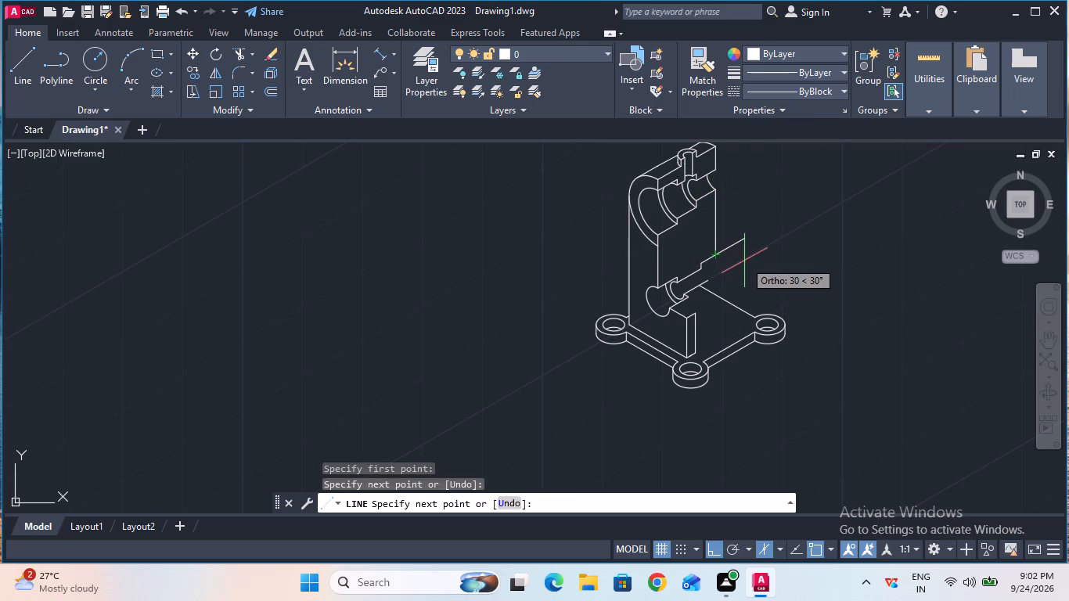
key(Escape)
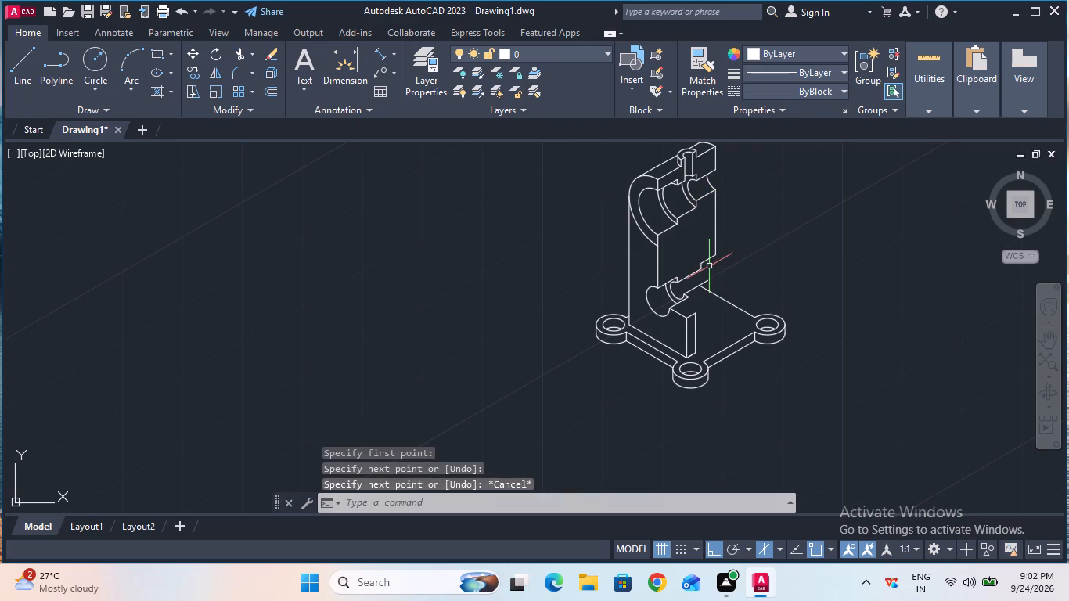
Copy the middle notch arc 25 units back along the 30° axis, using its midpoint as the base point.
ctrl+scroll(709, 266, up, 3)
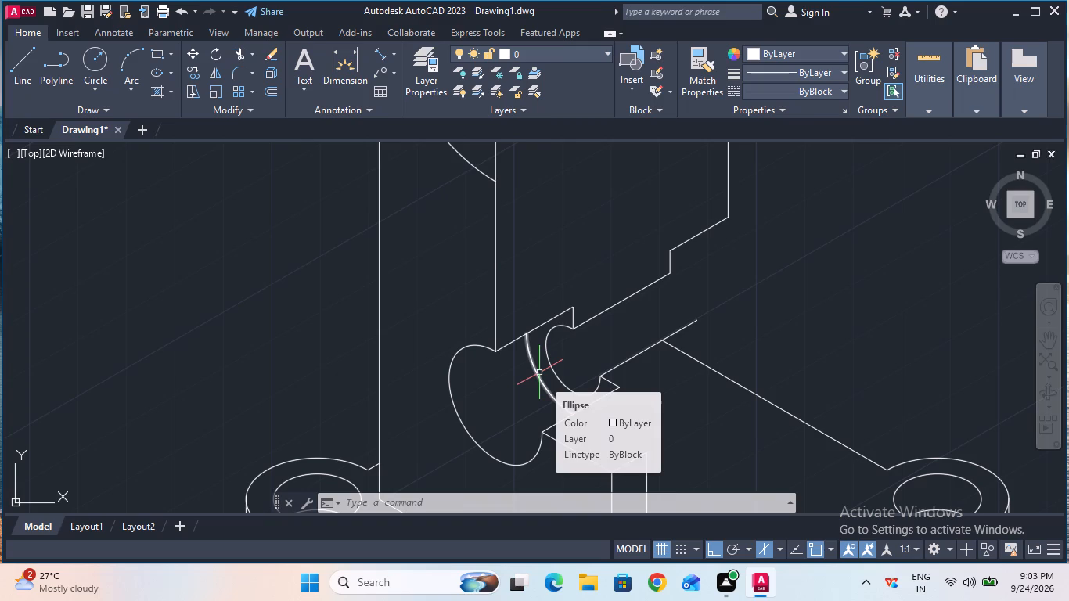
click(539, 372)
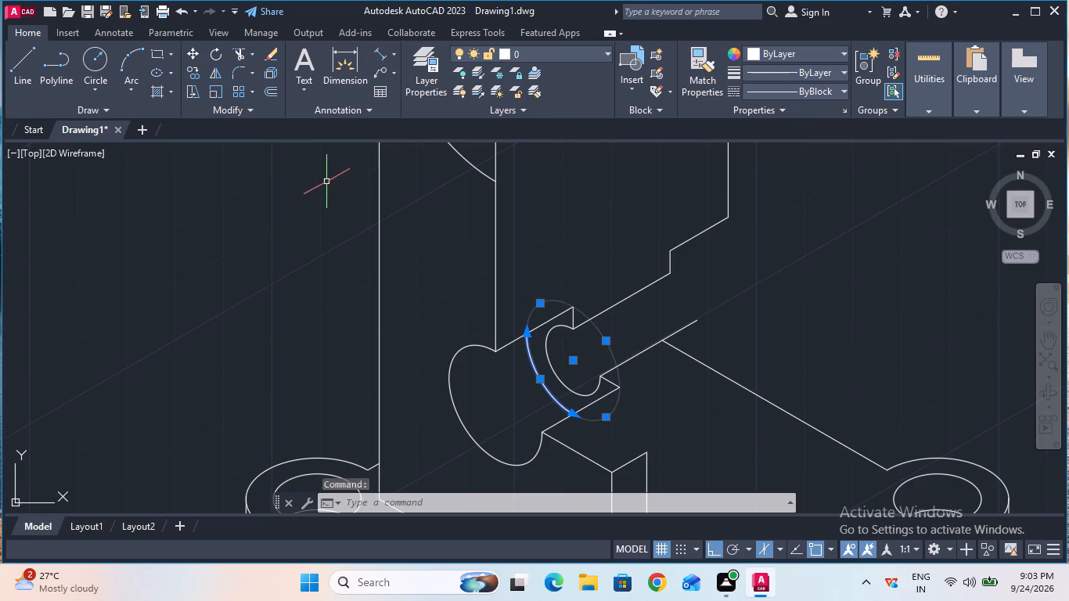
click(194, 73)
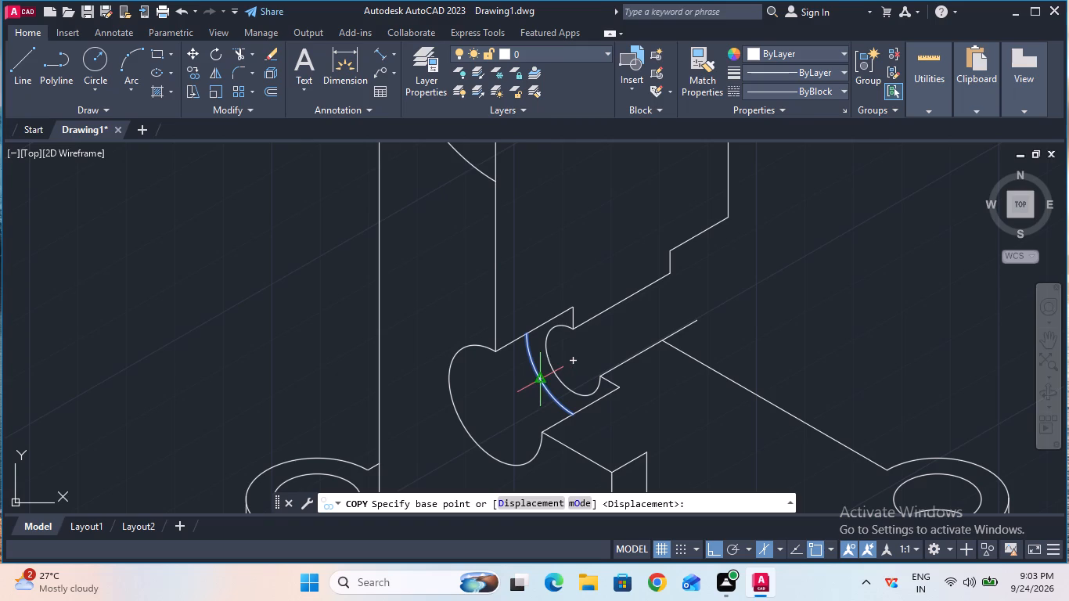
key(F5)
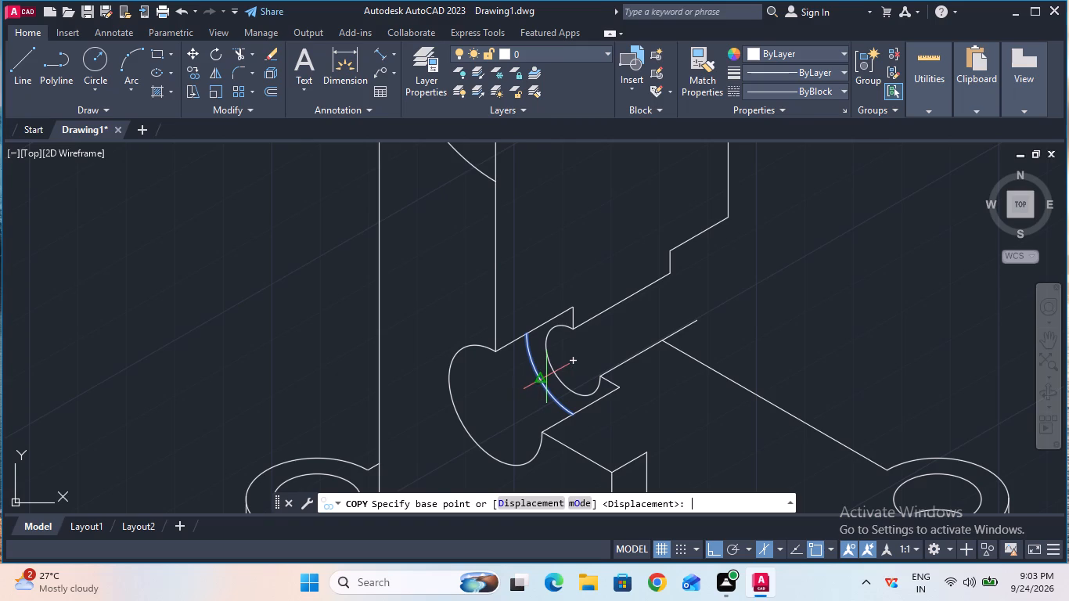
click(543, 377)
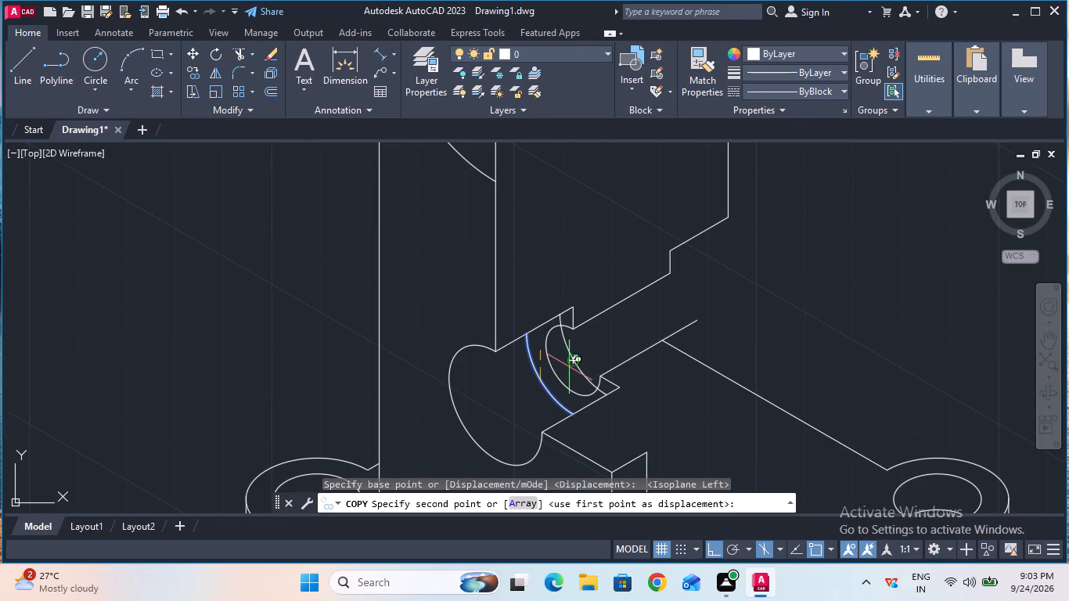
key(F5)
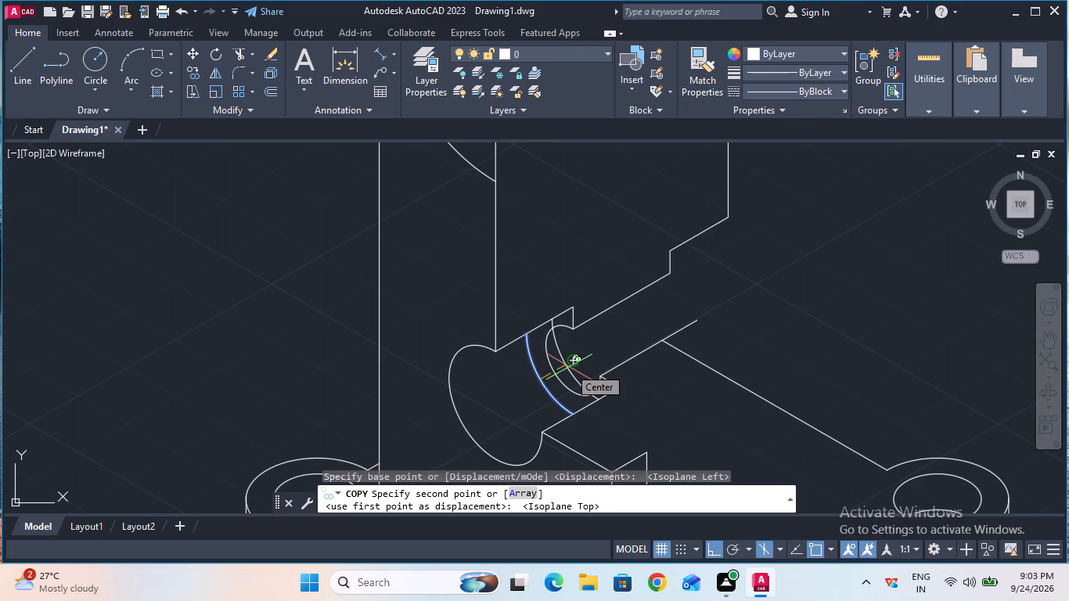
text(25)
key(Return)
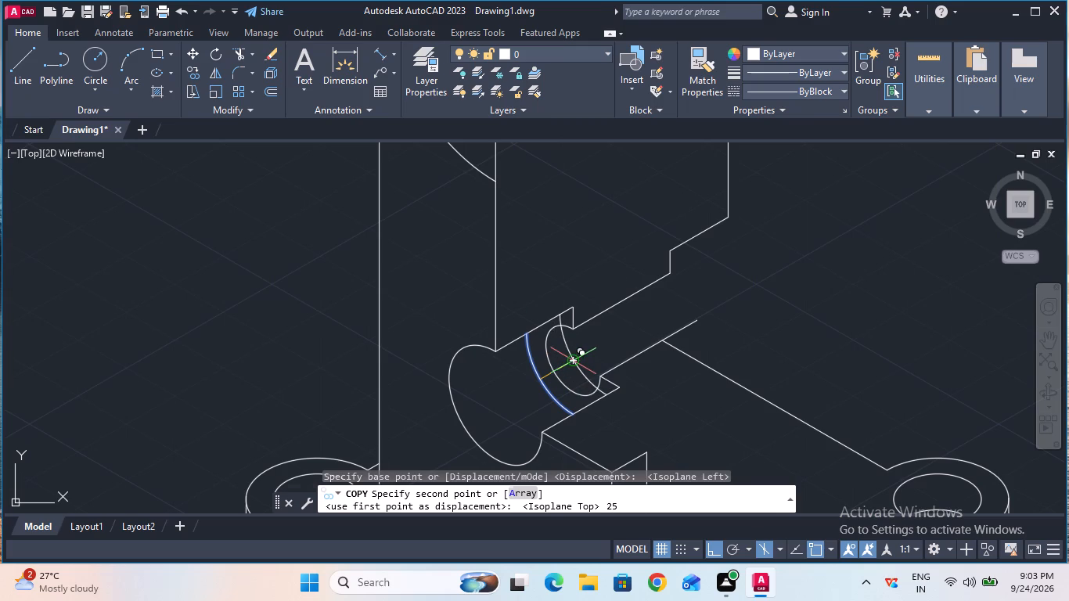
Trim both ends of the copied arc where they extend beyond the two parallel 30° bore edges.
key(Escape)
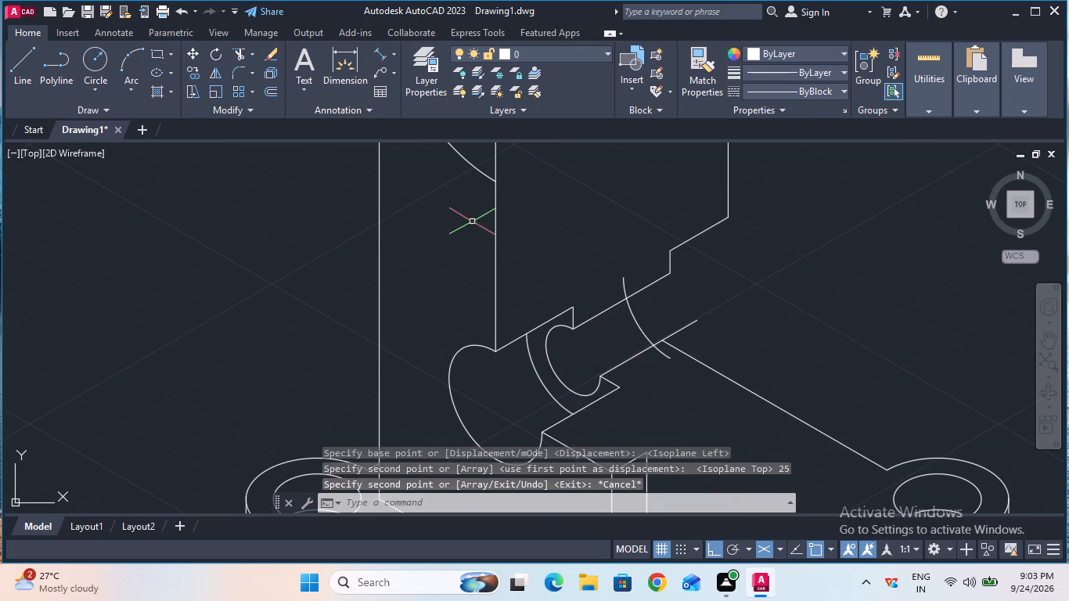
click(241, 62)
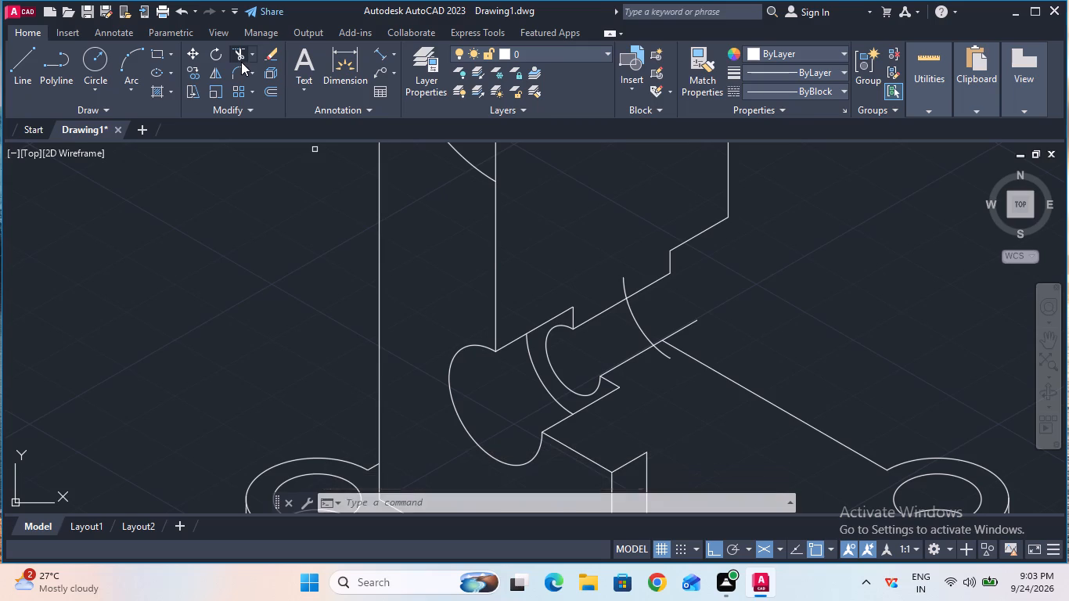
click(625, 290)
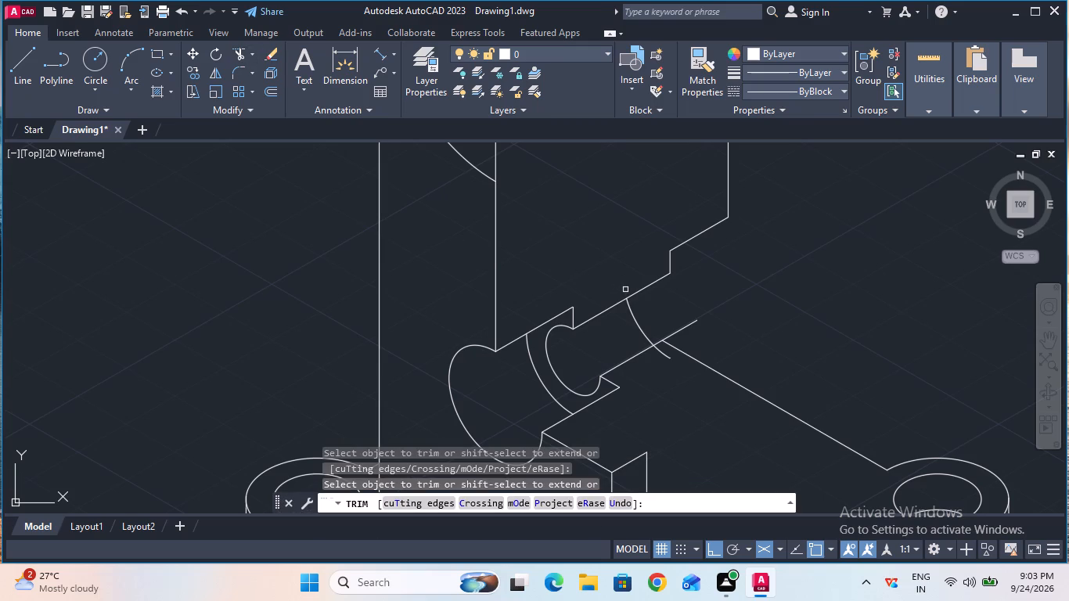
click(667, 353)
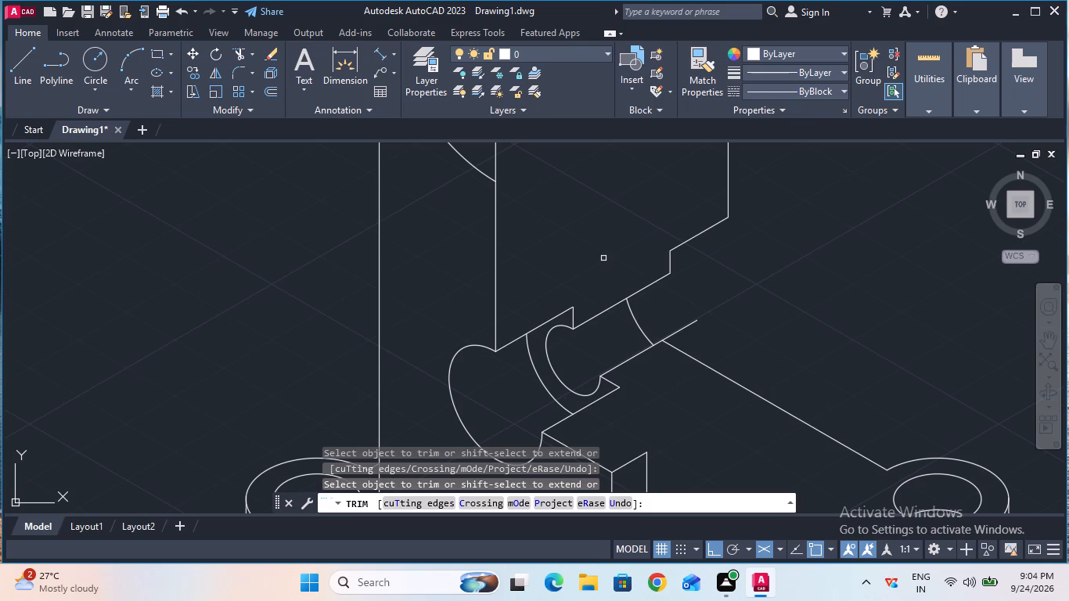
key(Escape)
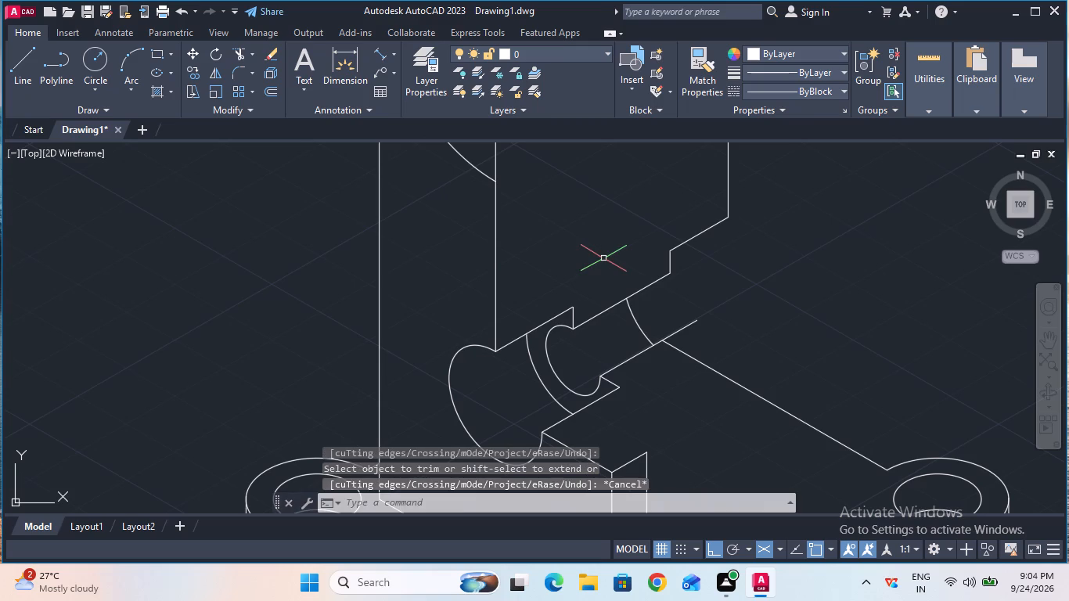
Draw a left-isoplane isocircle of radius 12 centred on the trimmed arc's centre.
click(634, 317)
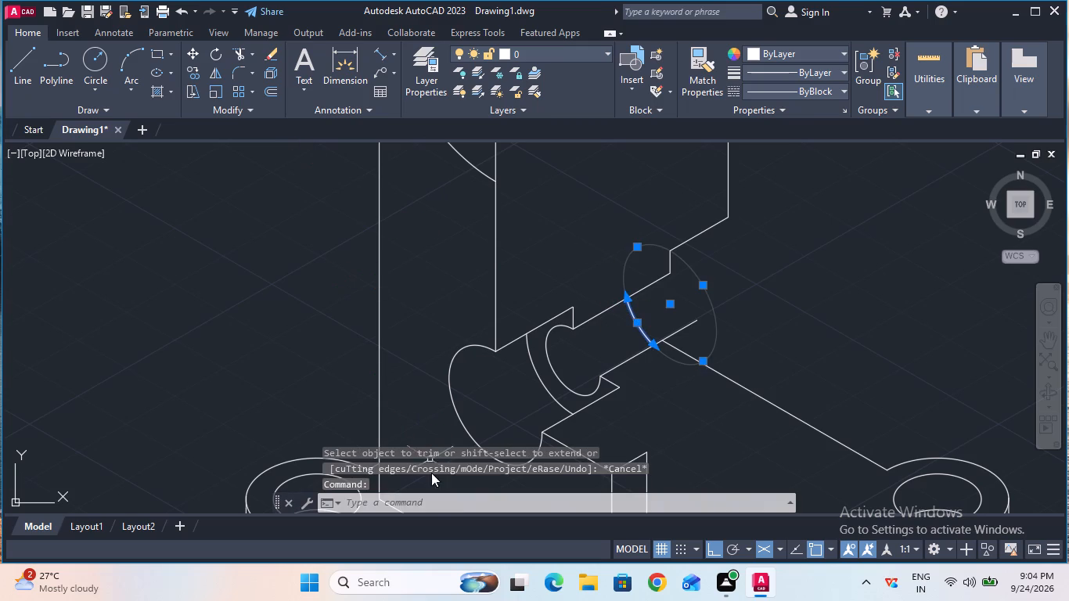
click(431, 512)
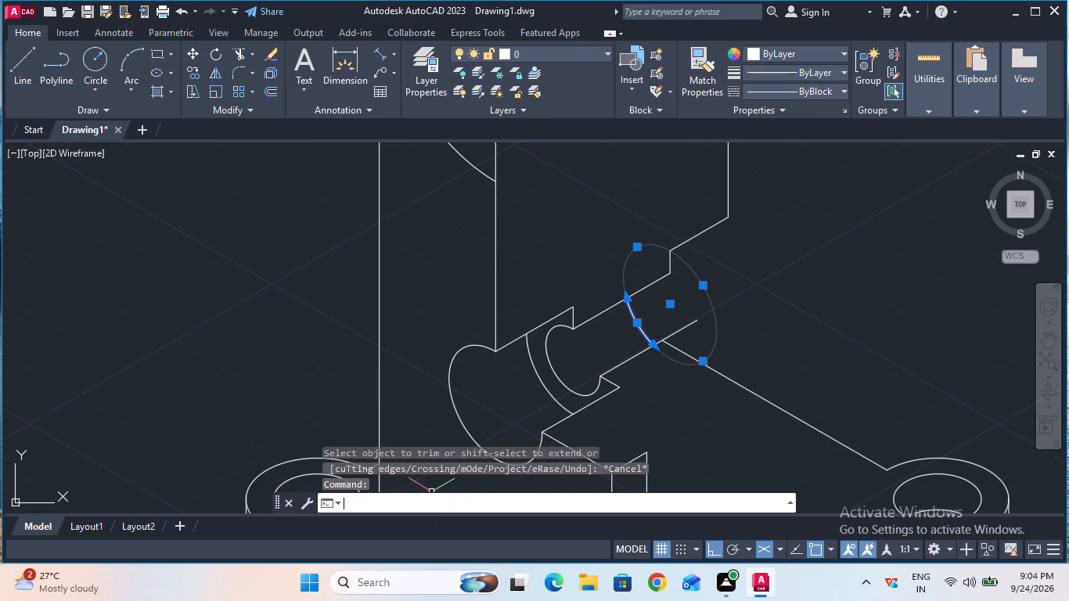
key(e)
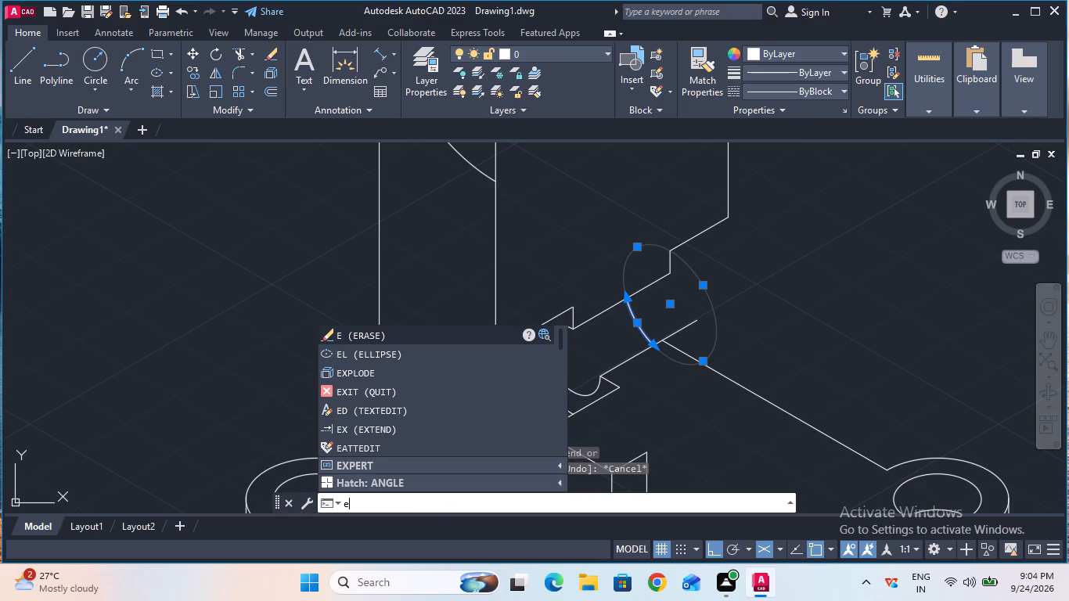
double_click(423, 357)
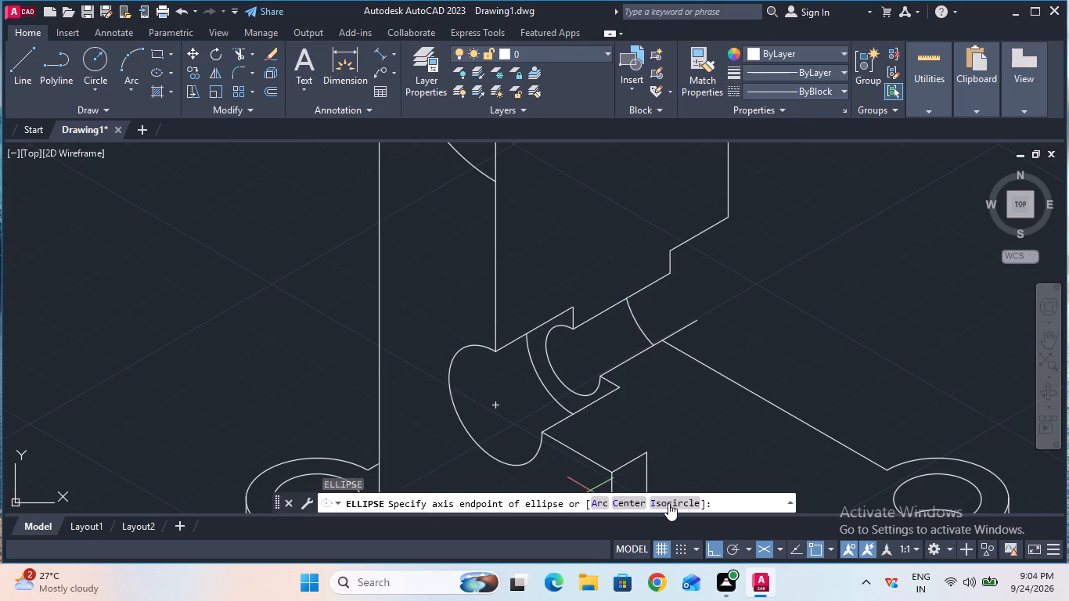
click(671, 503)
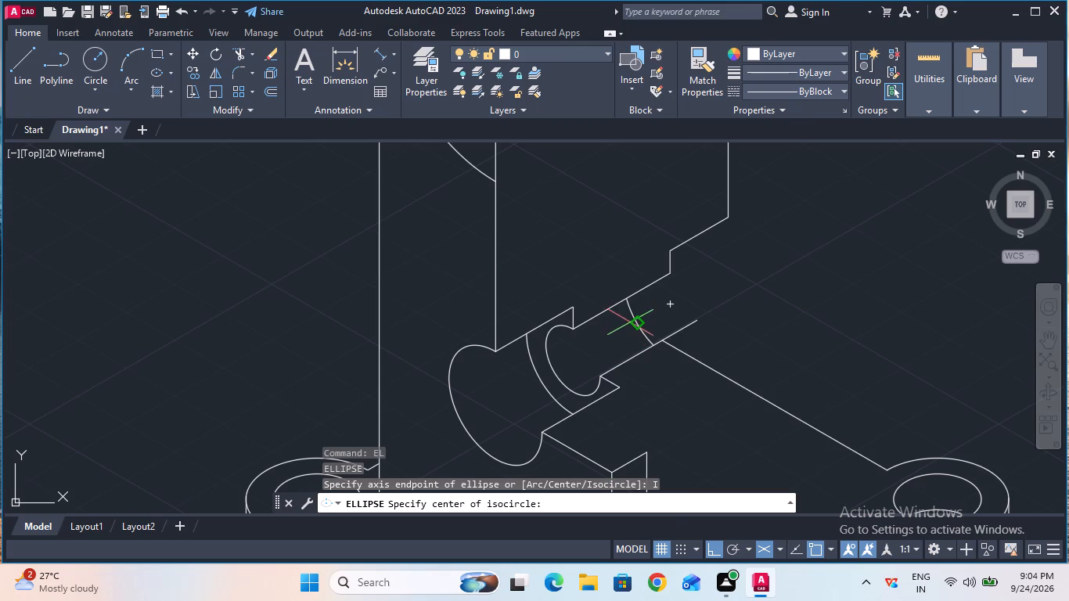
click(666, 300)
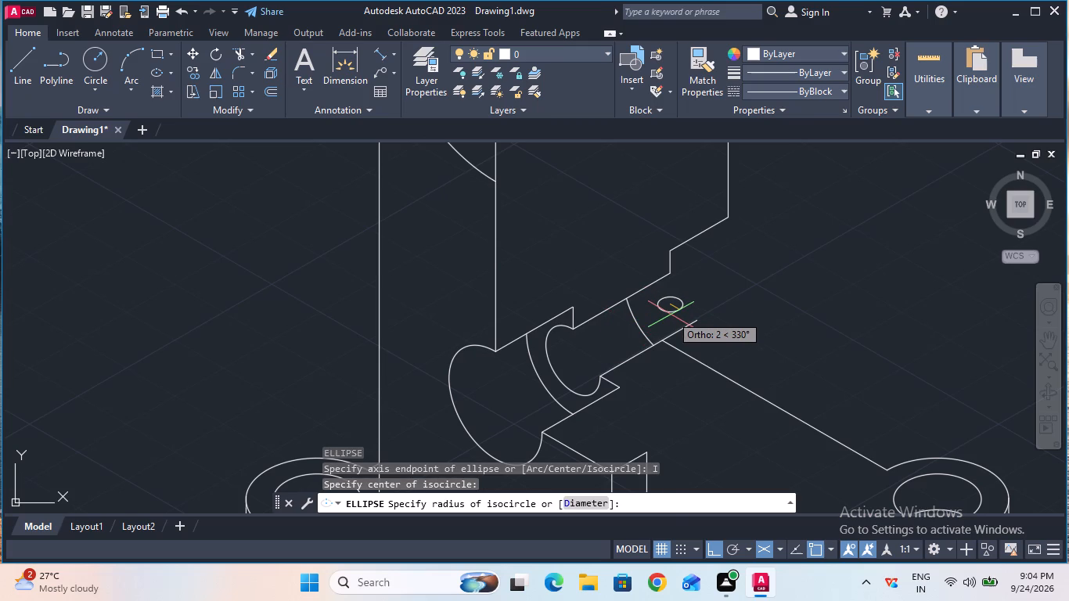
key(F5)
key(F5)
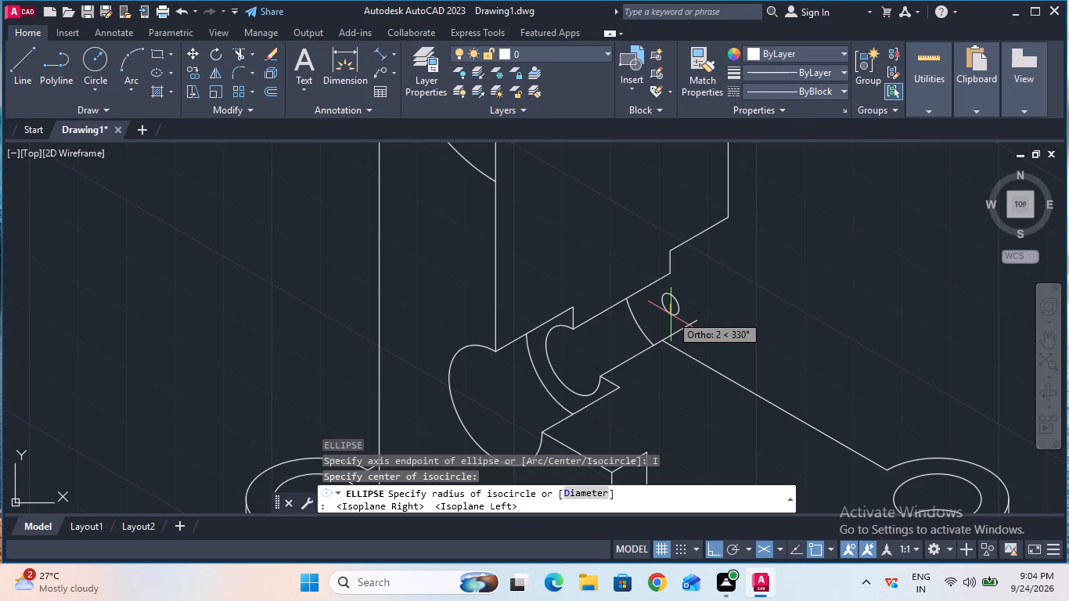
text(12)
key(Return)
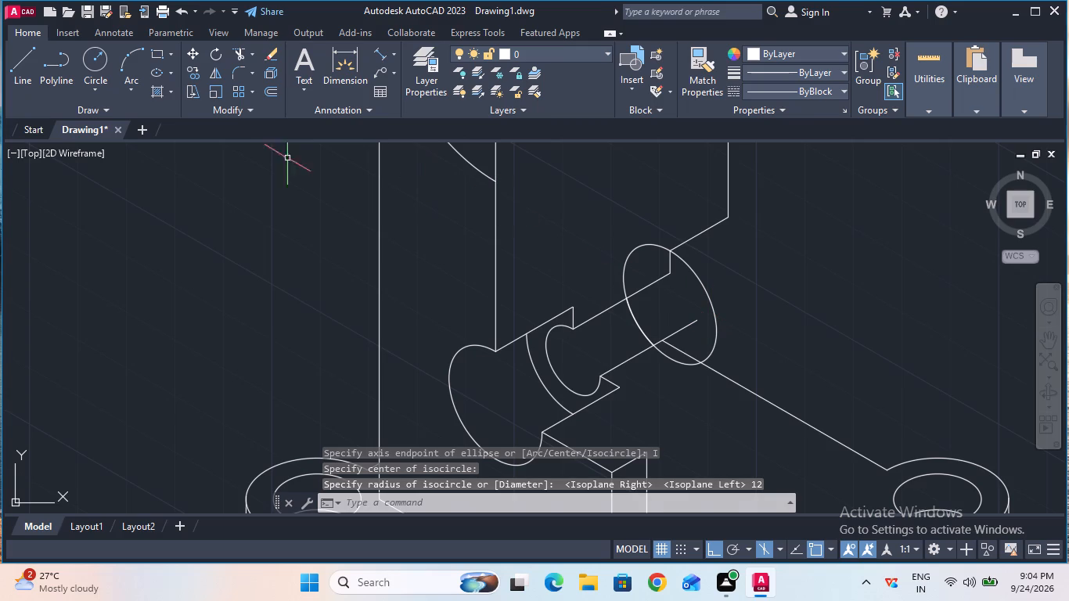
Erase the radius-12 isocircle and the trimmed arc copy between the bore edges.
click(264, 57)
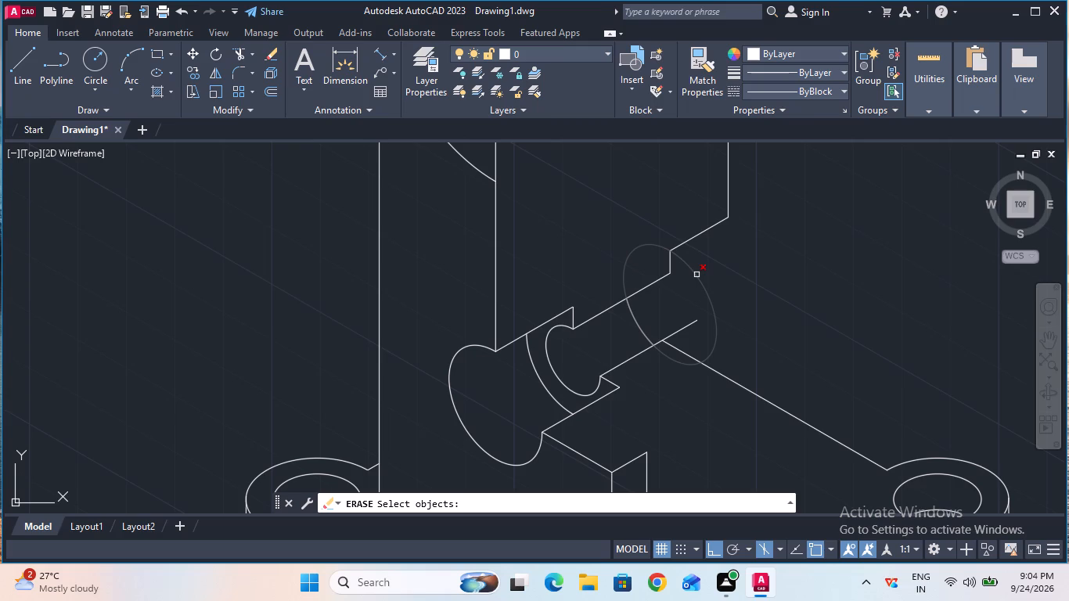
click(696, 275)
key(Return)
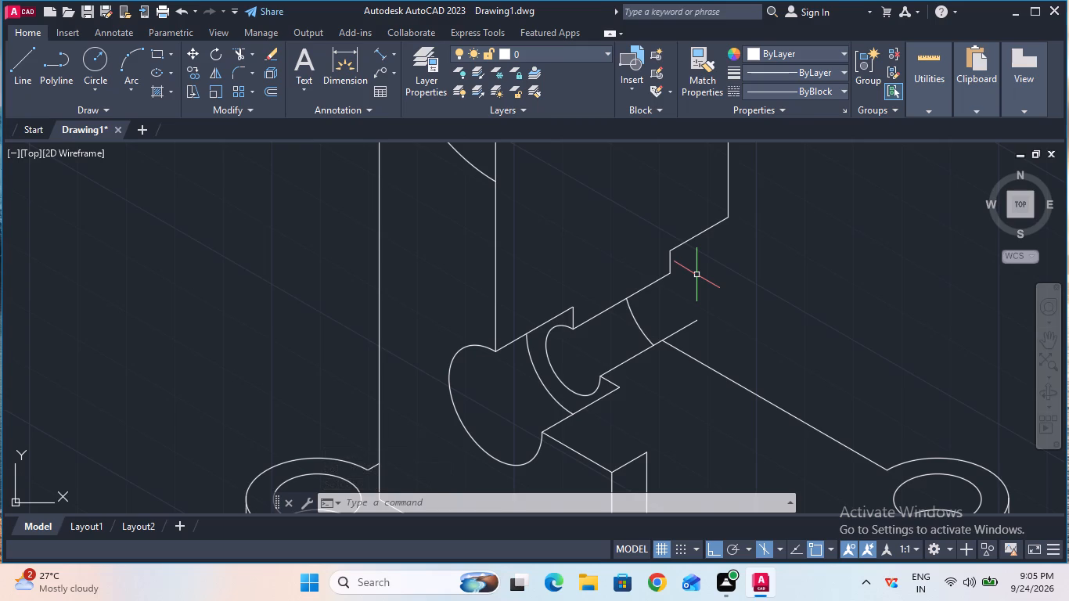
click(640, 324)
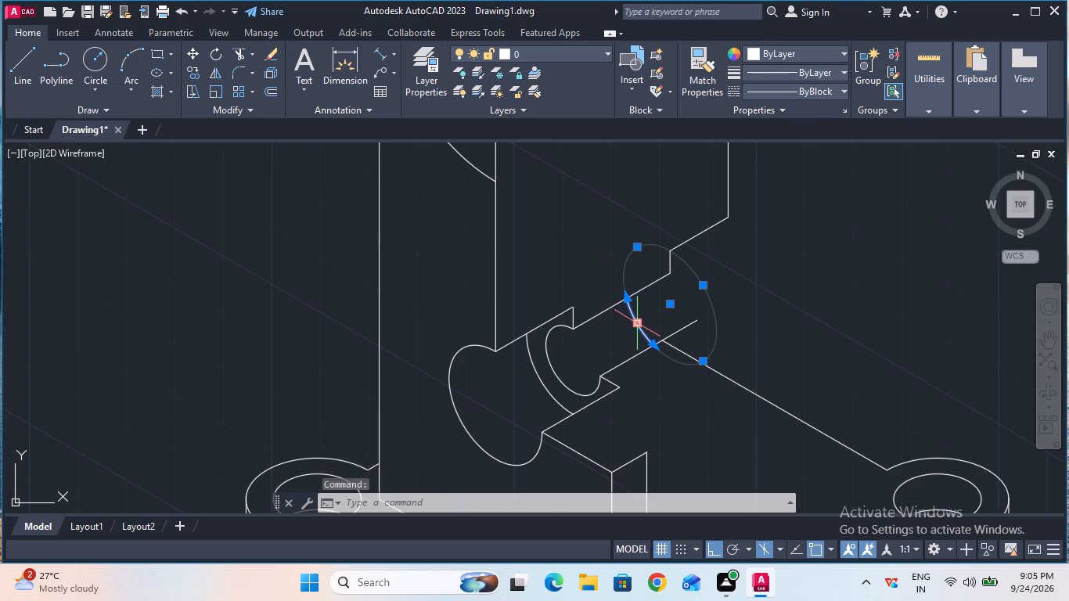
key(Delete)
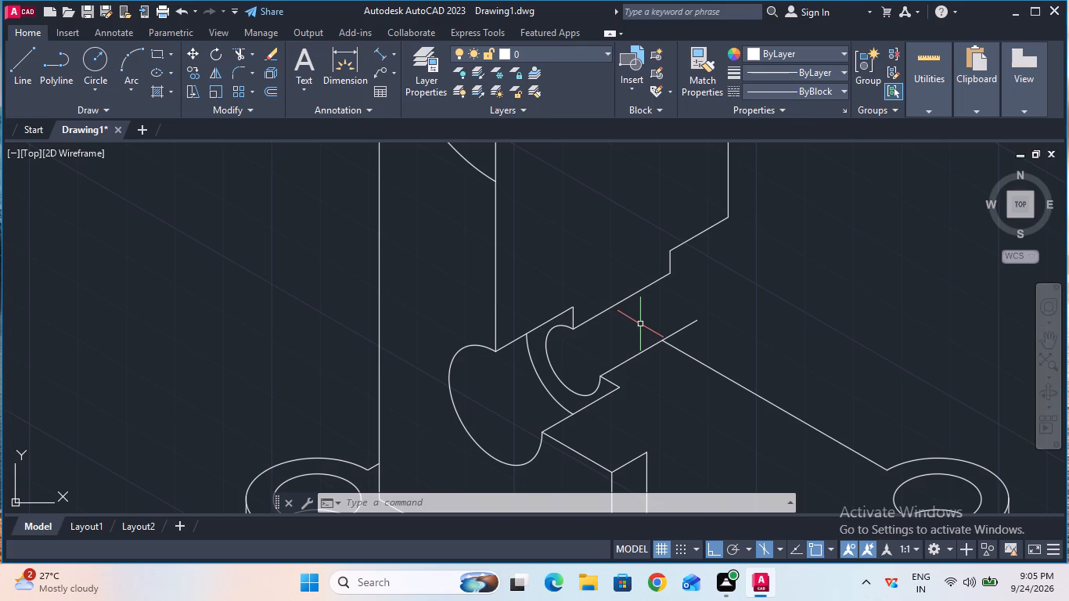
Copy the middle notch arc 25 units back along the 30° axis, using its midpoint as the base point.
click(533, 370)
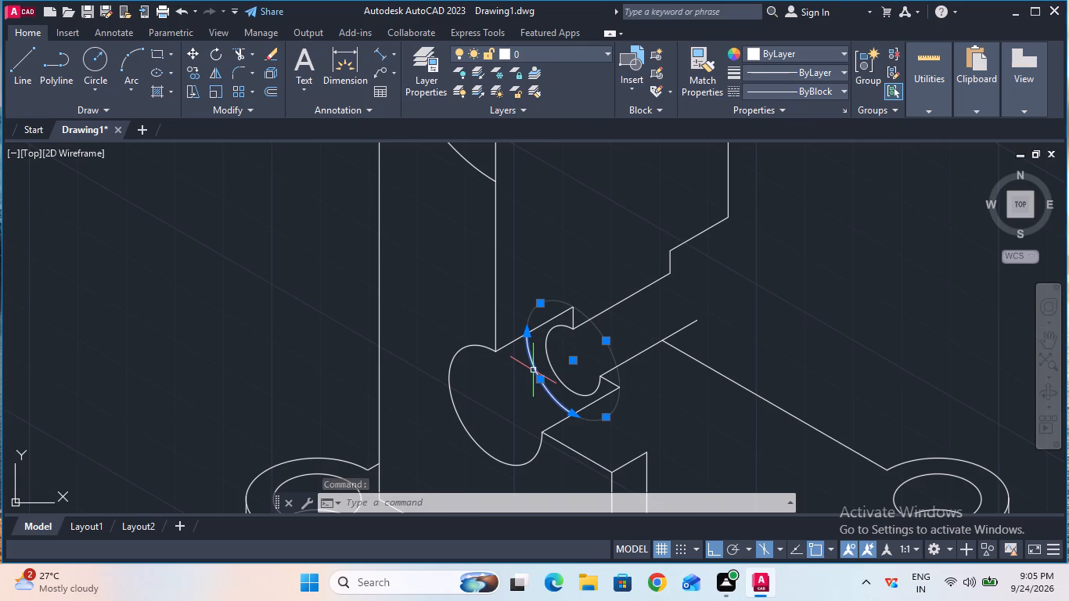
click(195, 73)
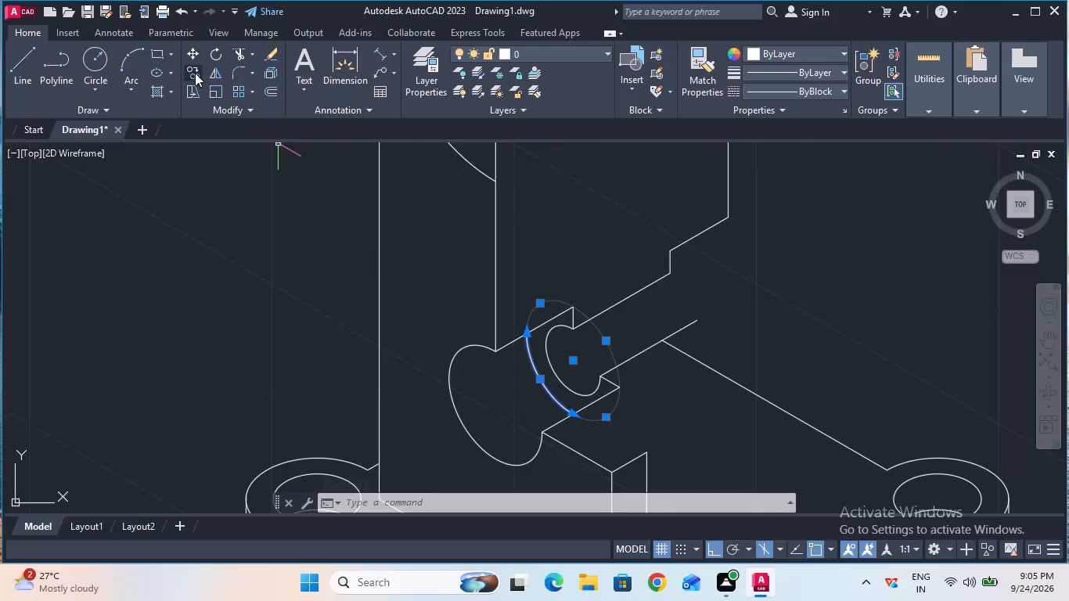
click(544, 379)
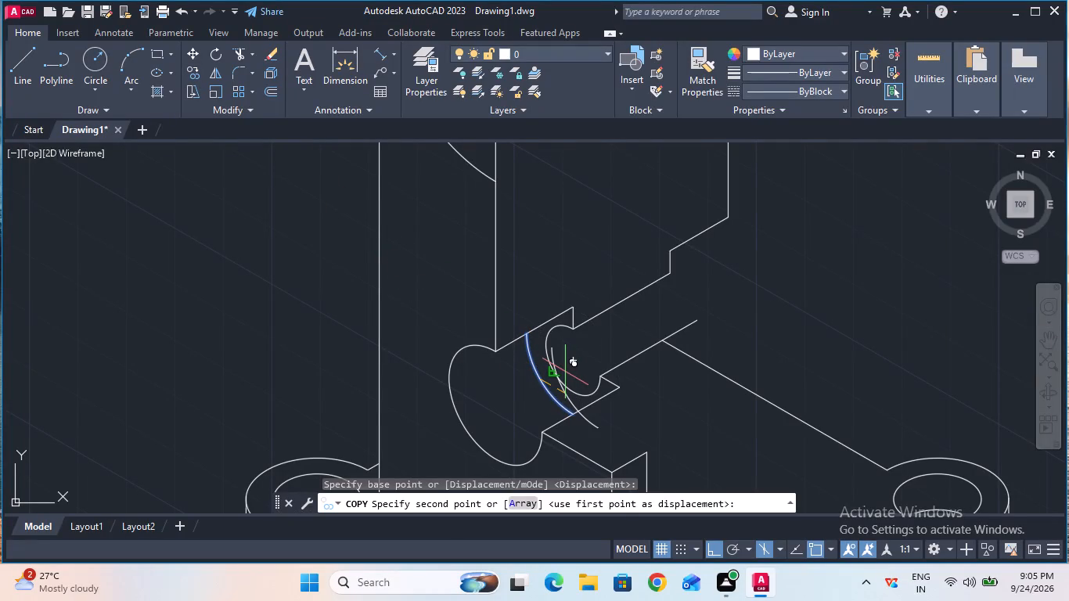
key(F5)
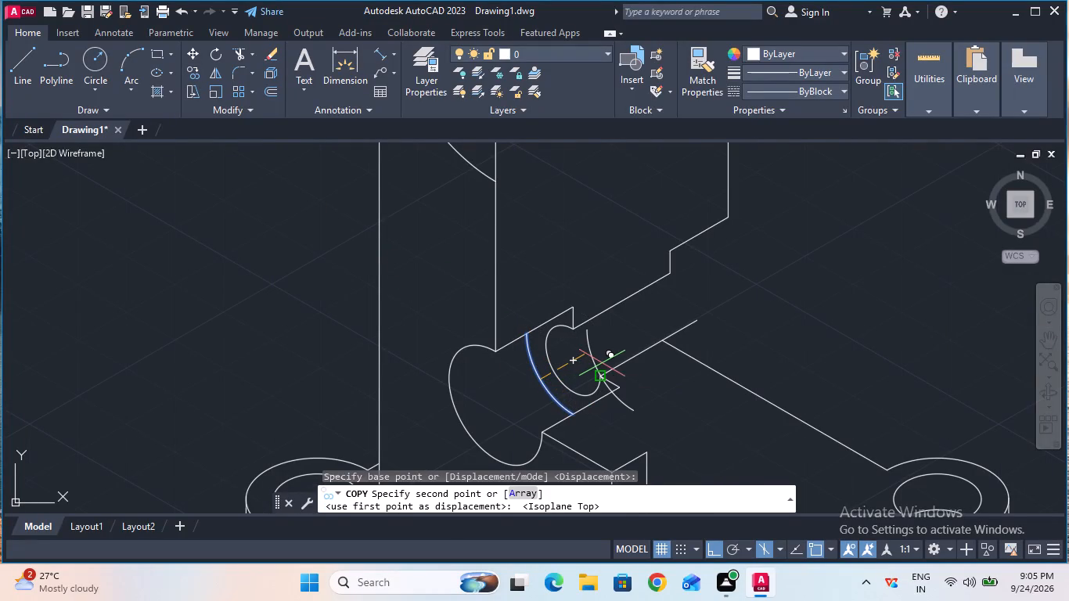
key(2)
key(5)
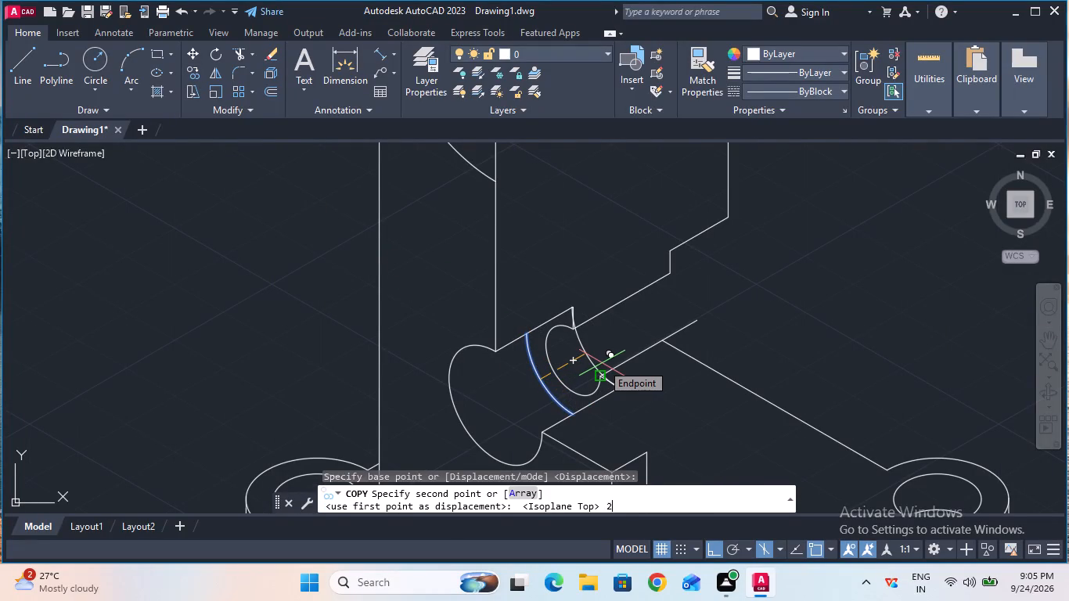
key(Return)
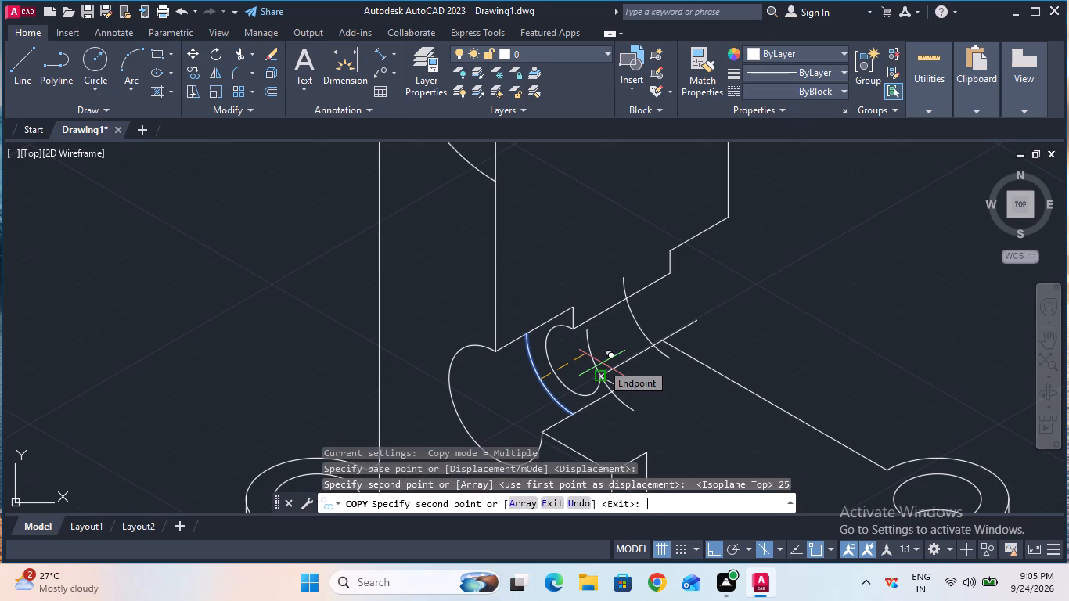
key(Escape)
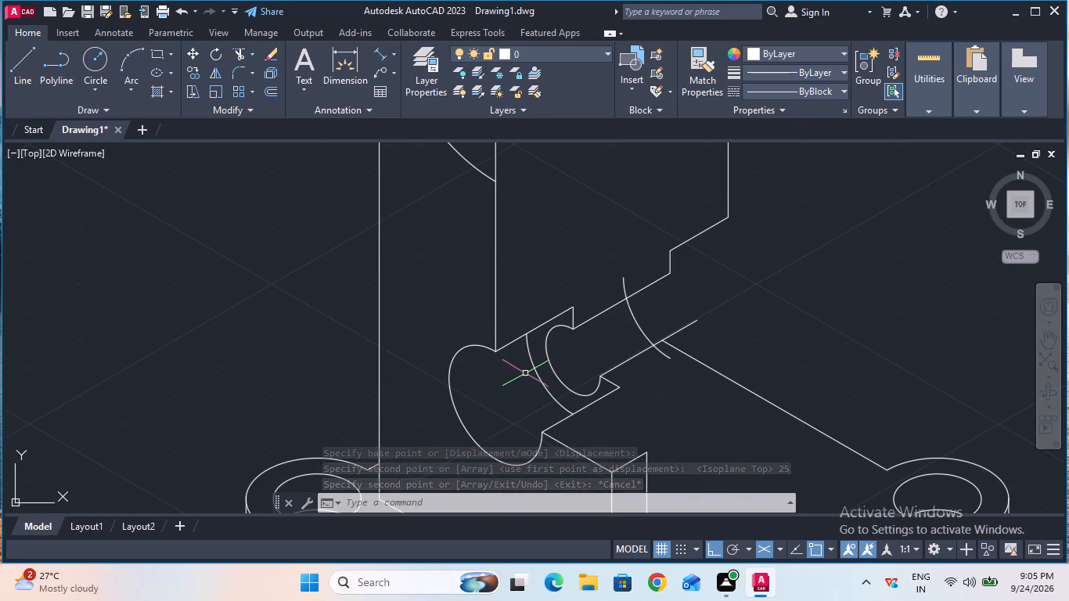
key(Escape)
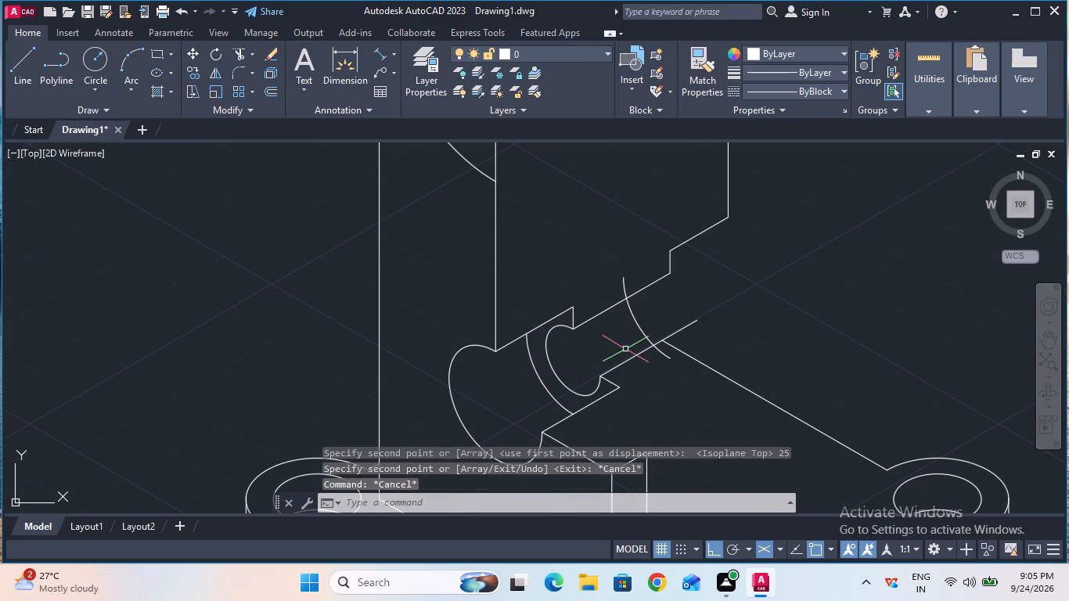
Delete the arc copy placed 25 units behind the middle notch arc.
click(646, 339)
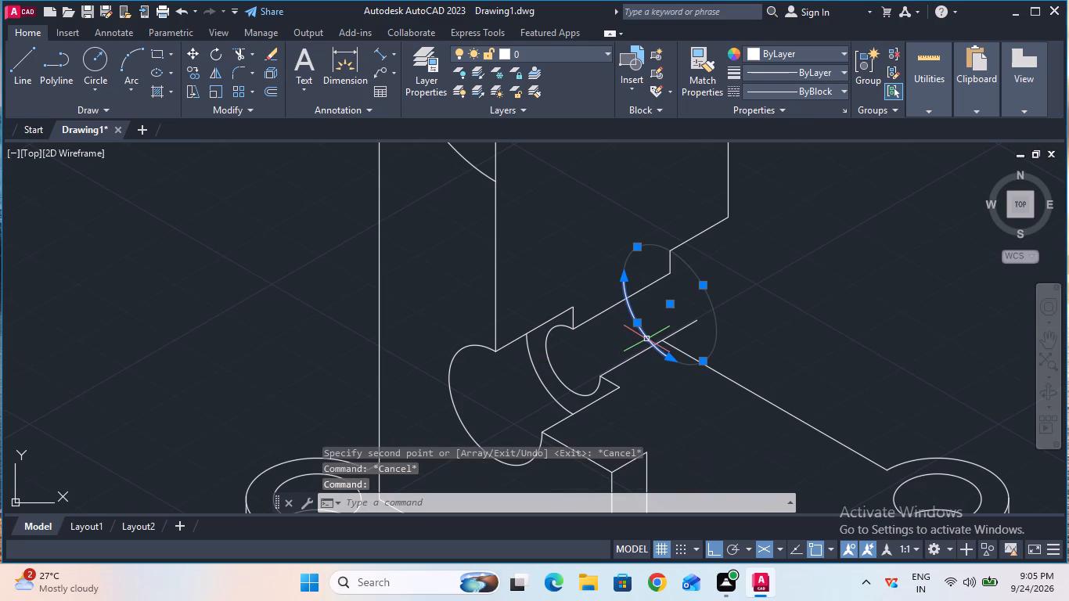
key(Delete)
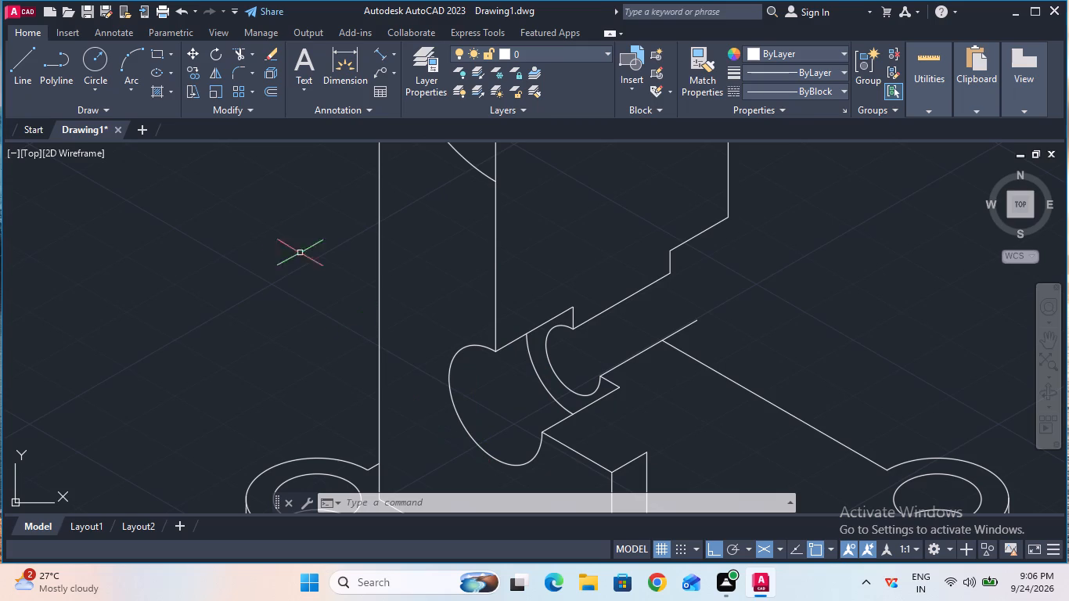
Copy the middle notch arc 25 units back along the 30° axis, using its centre as the base point.
click(197, 70)
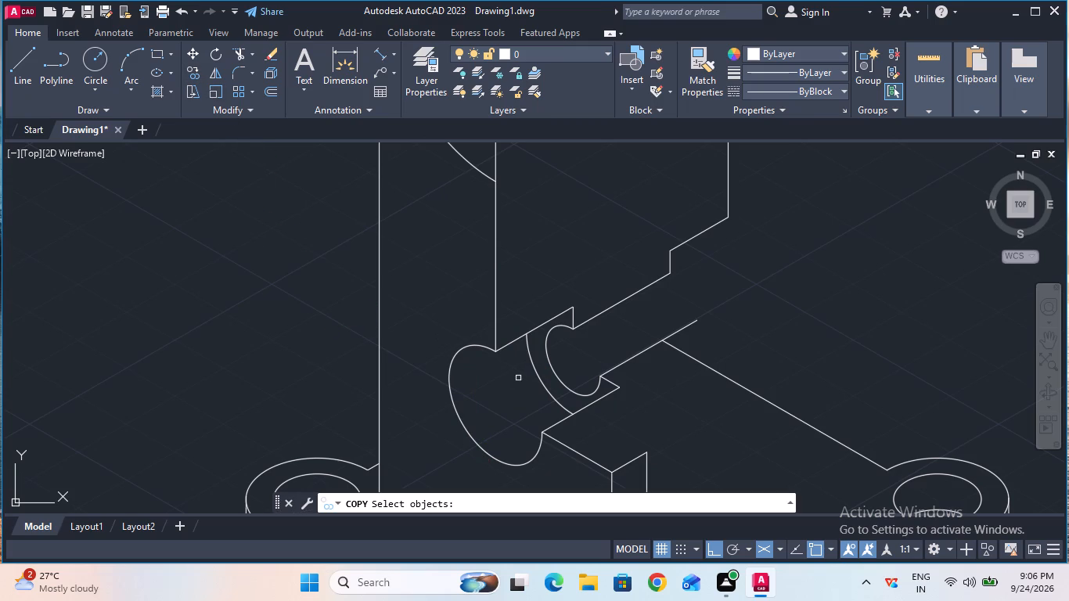
click(544, 383)
key(Return)
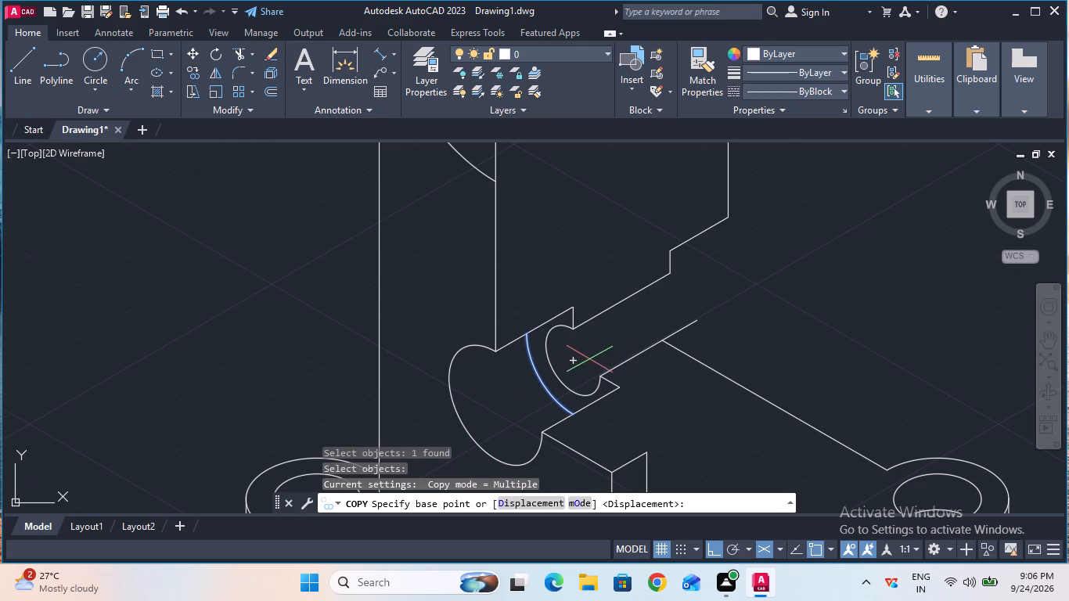
click(573, 362)
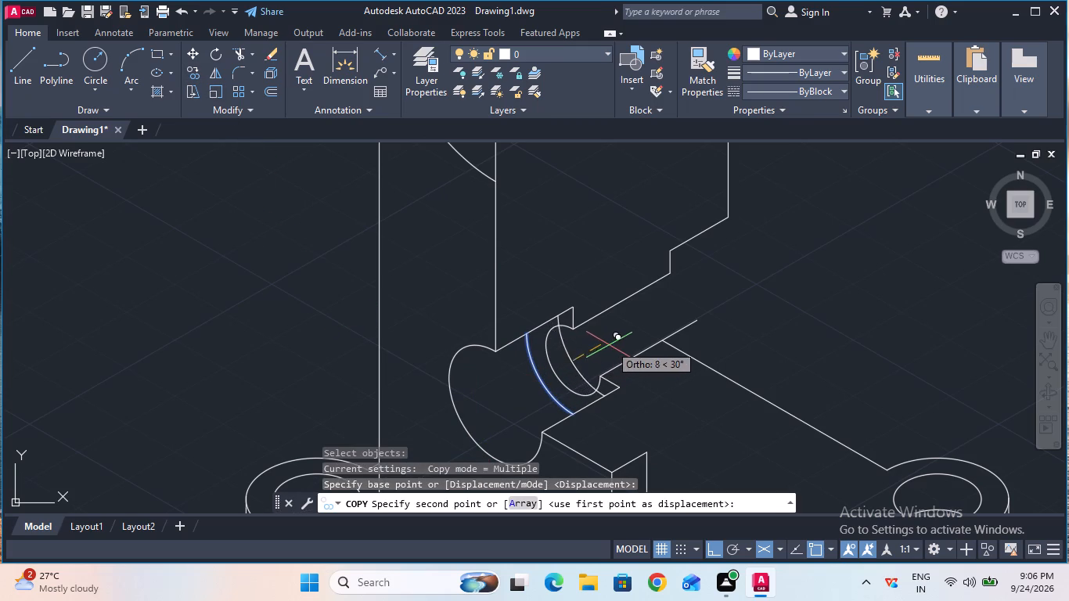
text(25)
key(Return)
key(Escape)
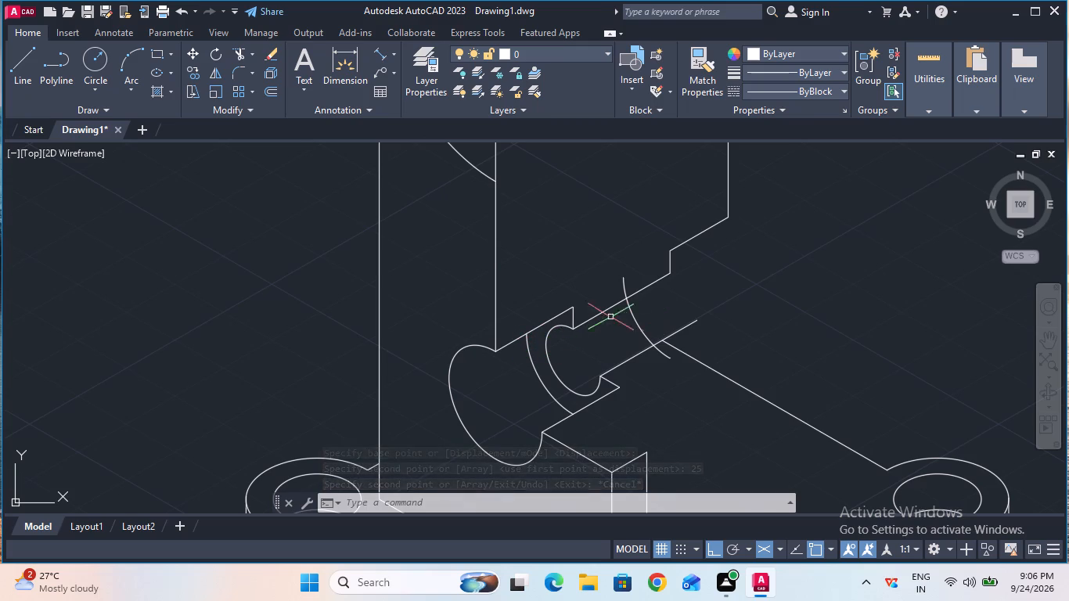
Copy the rear arc a further 15 units back along the 30° axis, using a point on the arc as base.
click(191, 79)
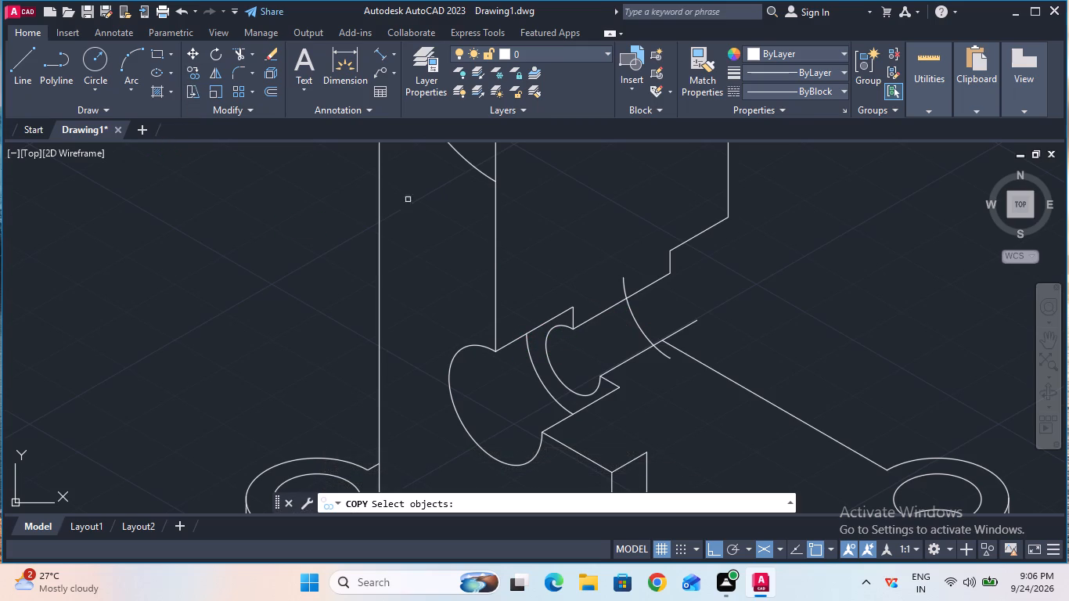
click(639, 329)
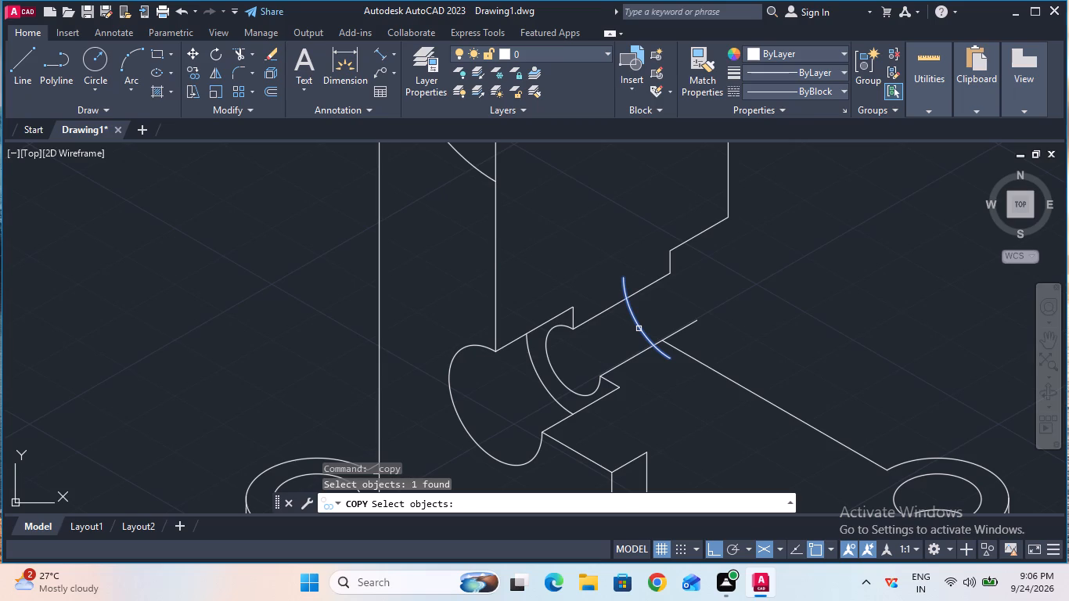
key(Return)
click(639, 329)
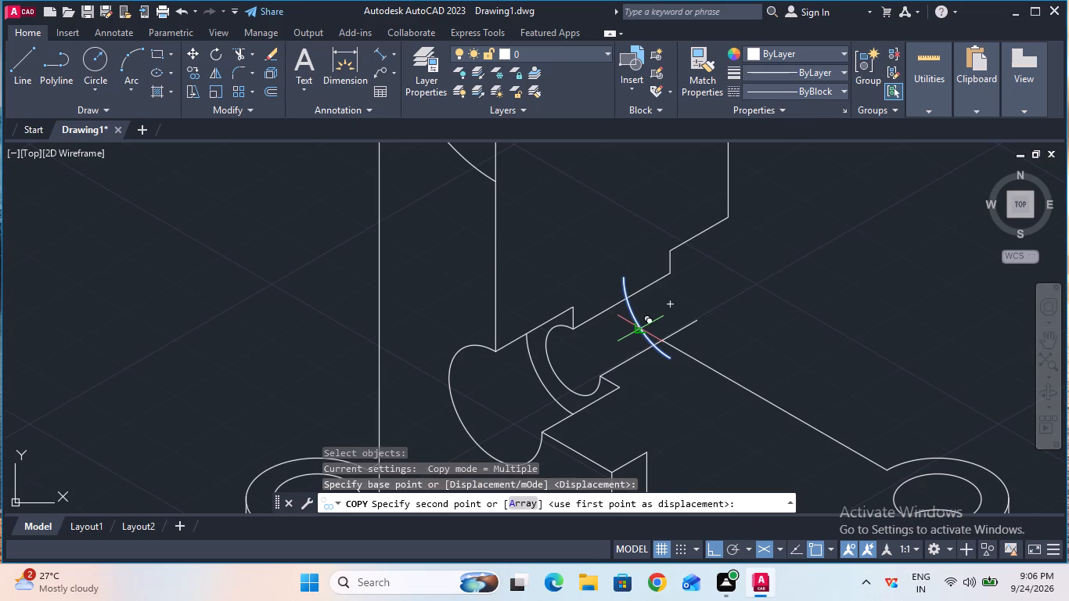
text(15)
key(Return)
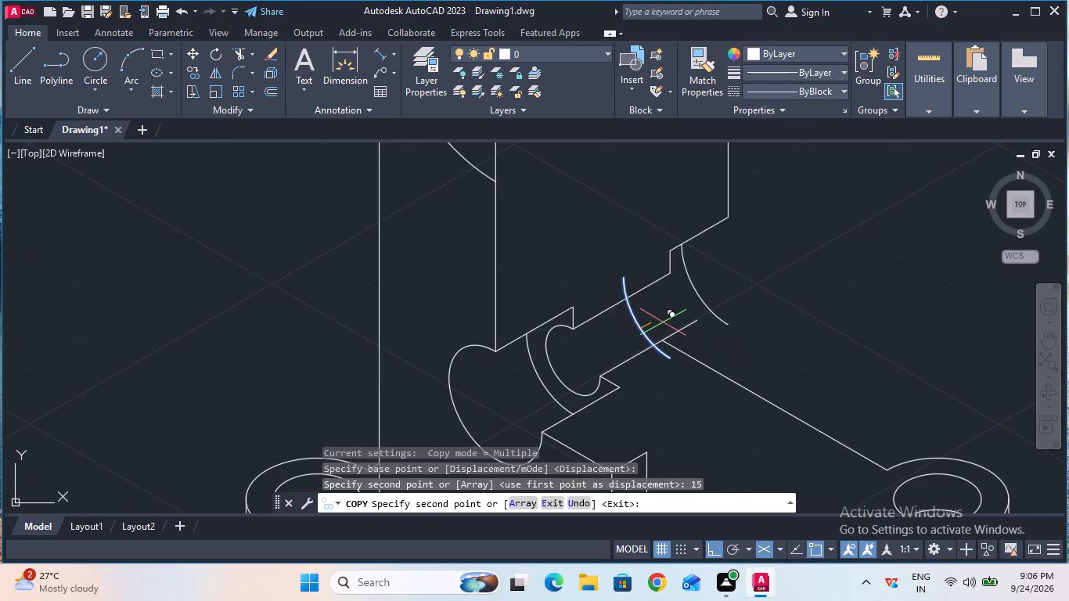
Trim both ends of the rear lower-bore arc where they extend past the bore's upper and lower edge lines.
key(Escape)
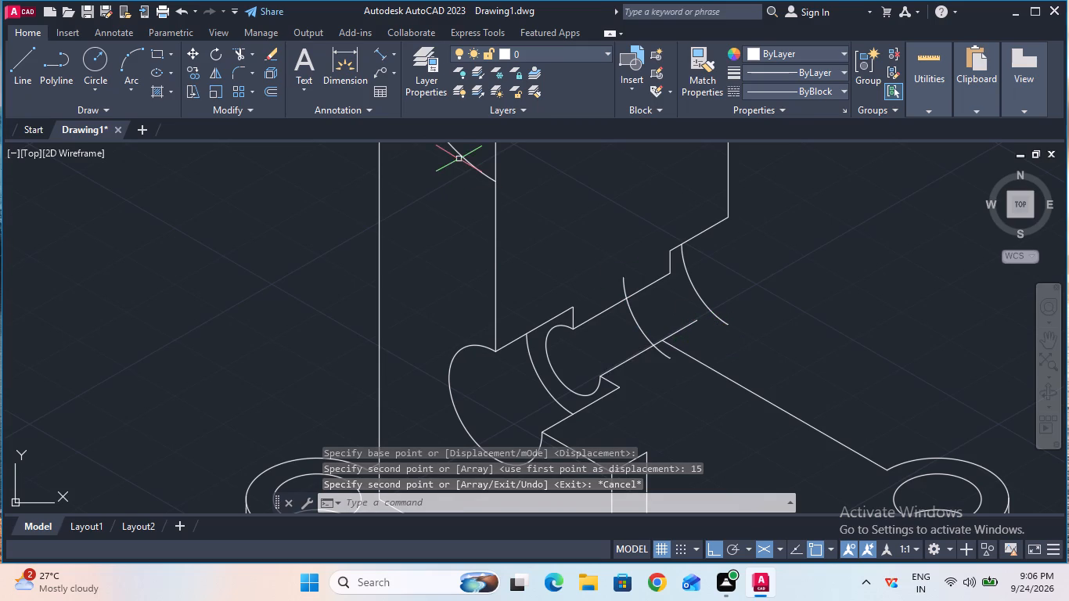
click(242, 56)
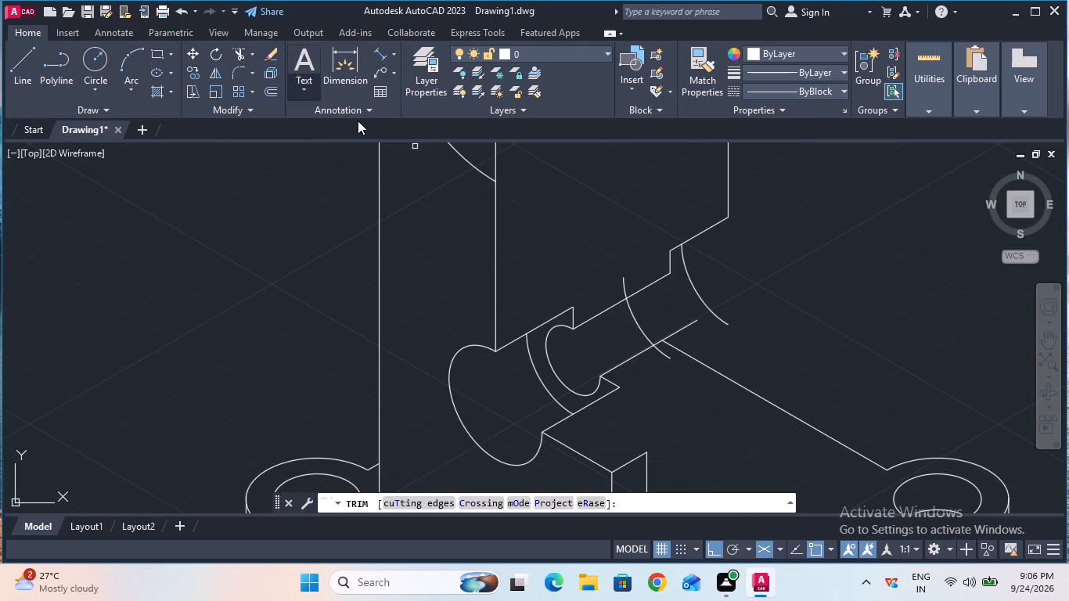
click(626, 281)
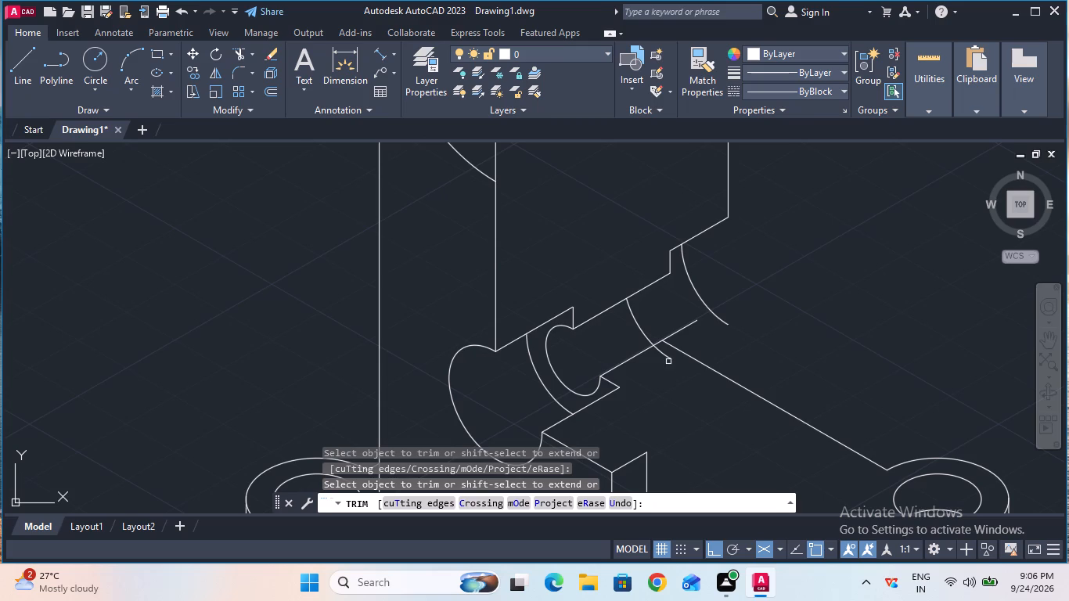
click(668, 359)
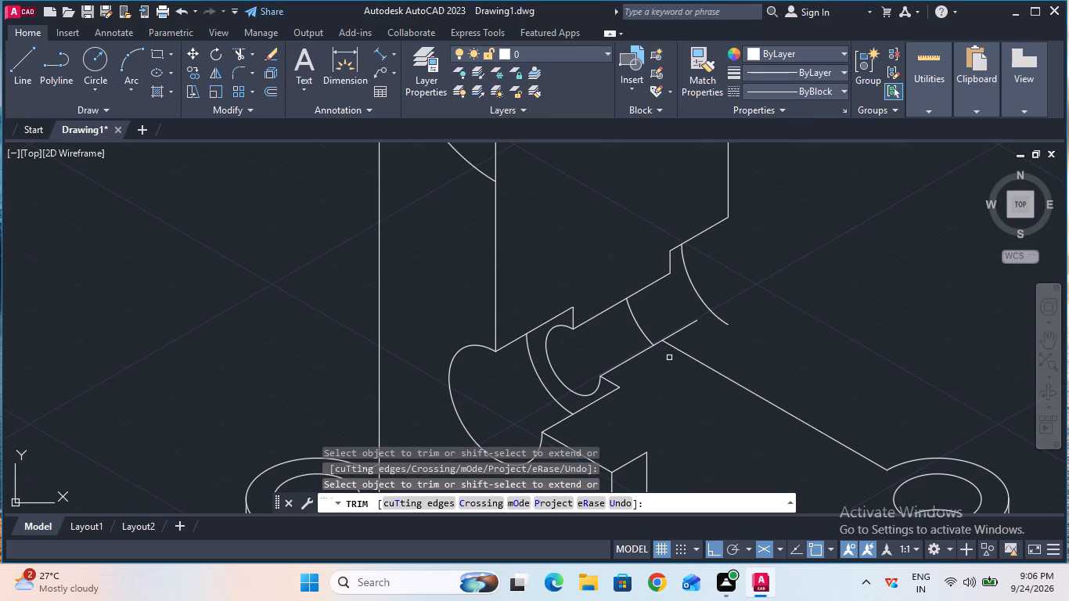
key(Escape)
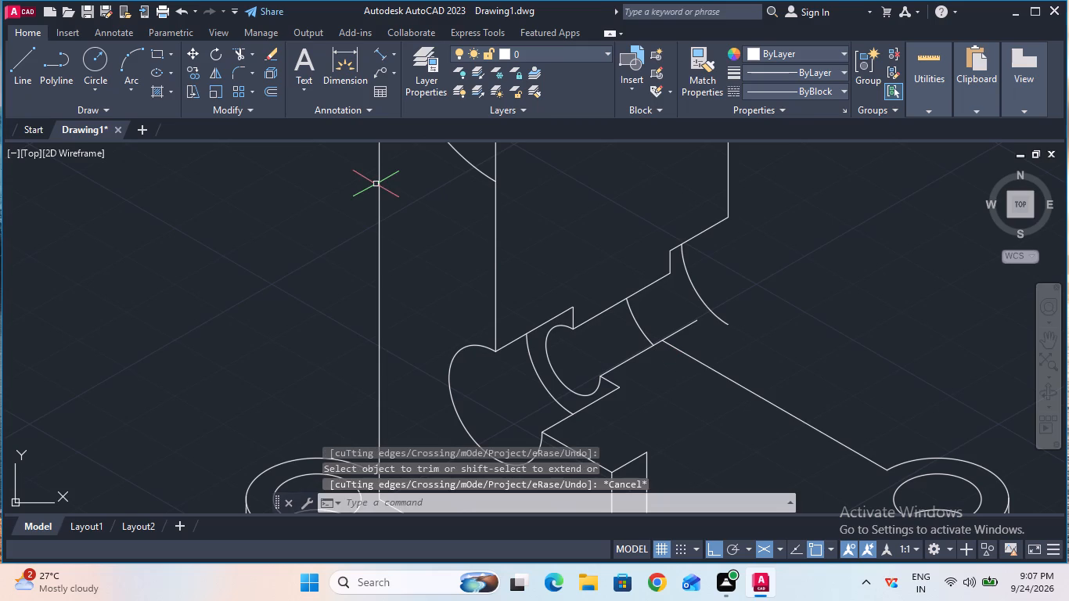
From the rear end of the bore's lower edge, draw a 5-unit line at 330° and a 15-unit line at 30°.
click(31, 59)
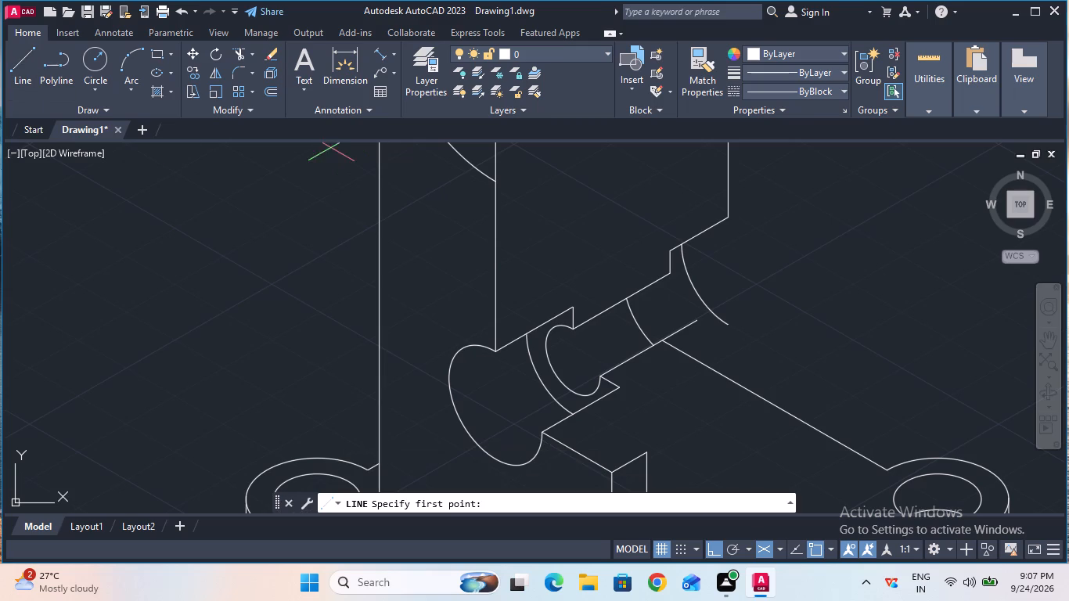
click(696, 323)
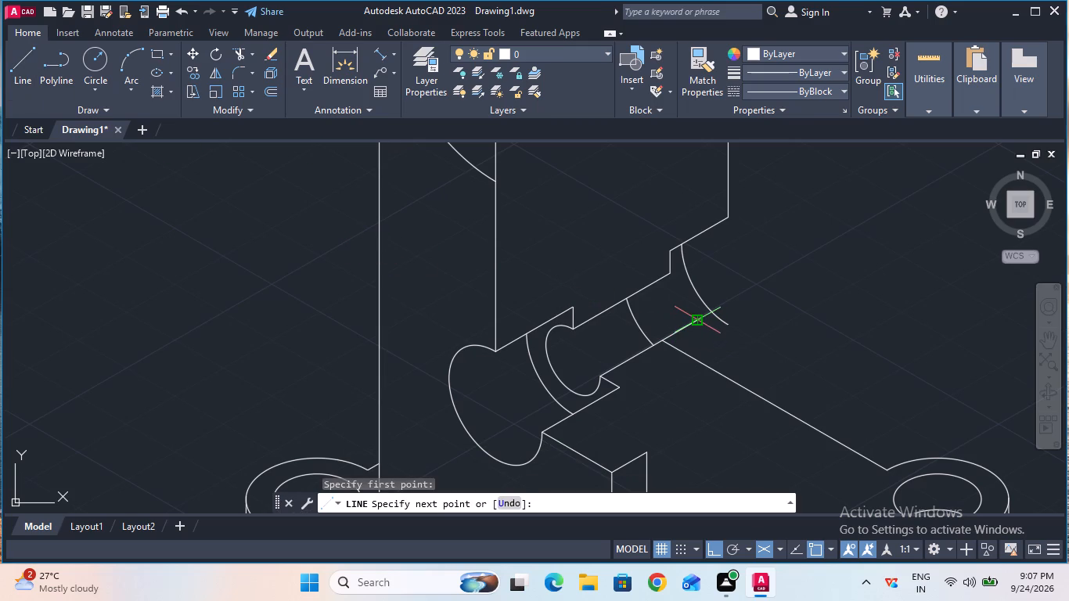
key(5)
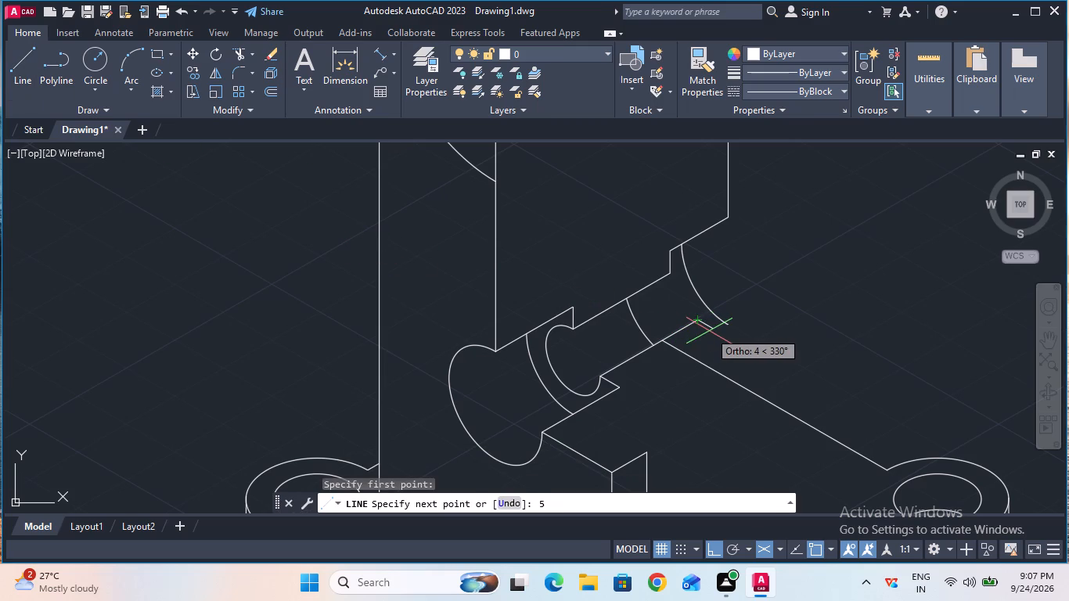
key(Return)
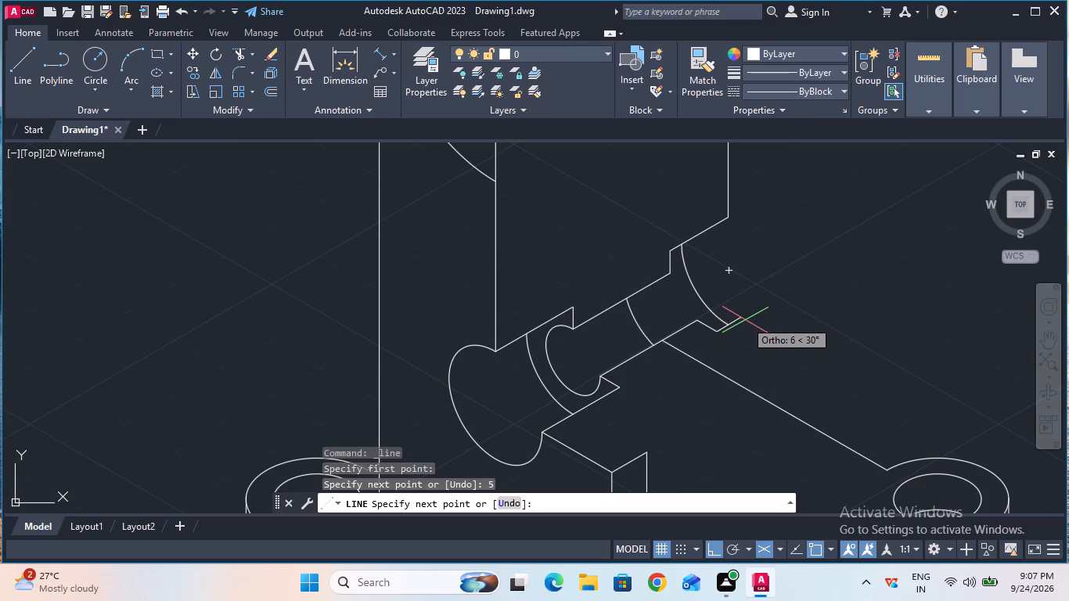
key(1)
key(5)
key(Return)
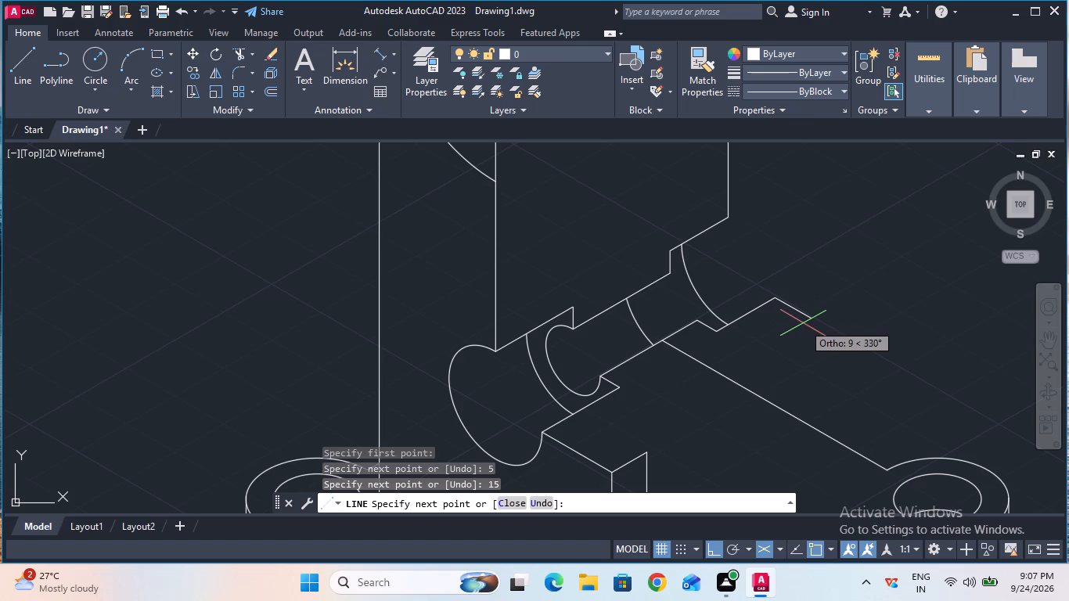
key(Escape)
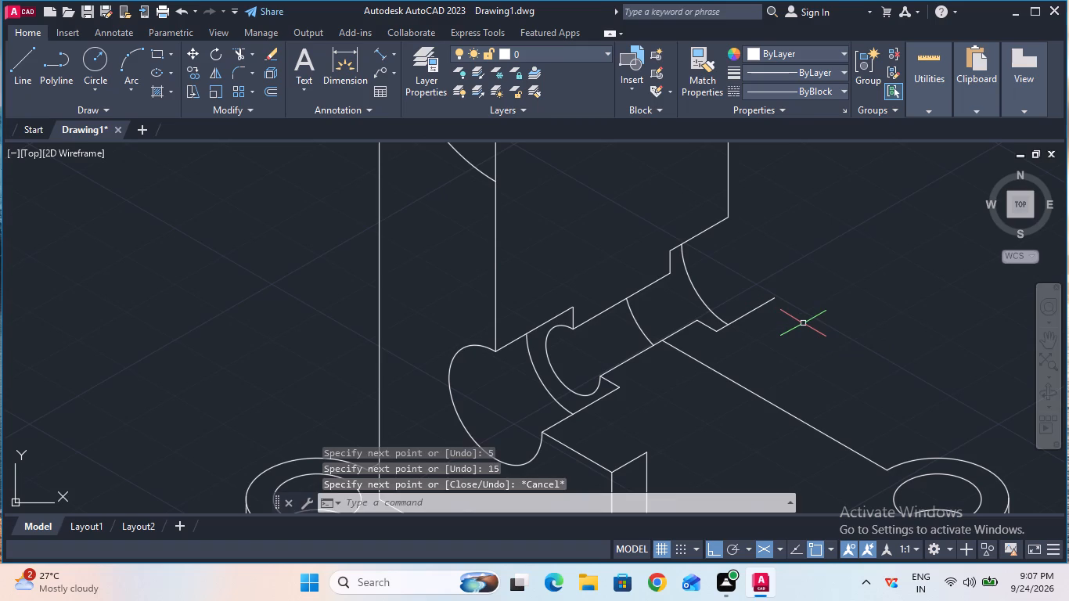
Measure the sloping top edge of the front block, from the lower bore's front corner to the block's vertical edge.
click(381, 53)
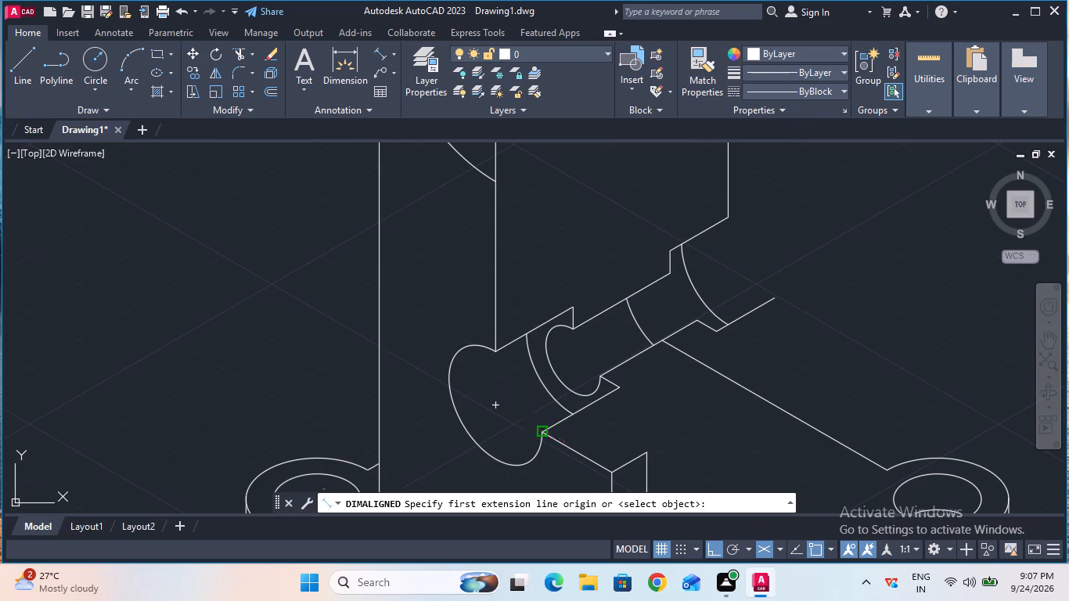
click(542, 429)
click(613, 473)
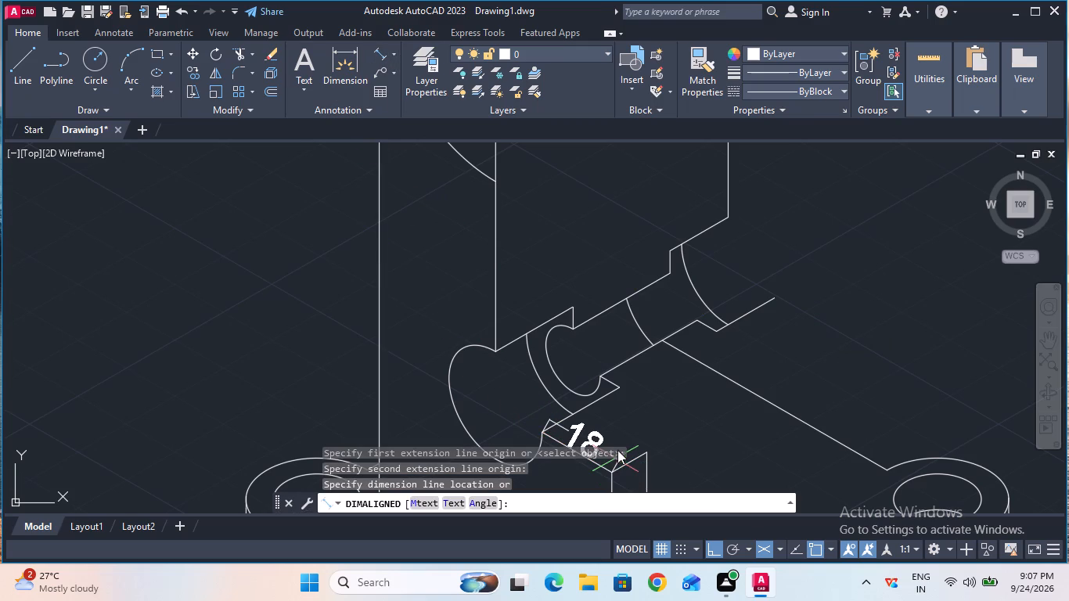
key(Escape)
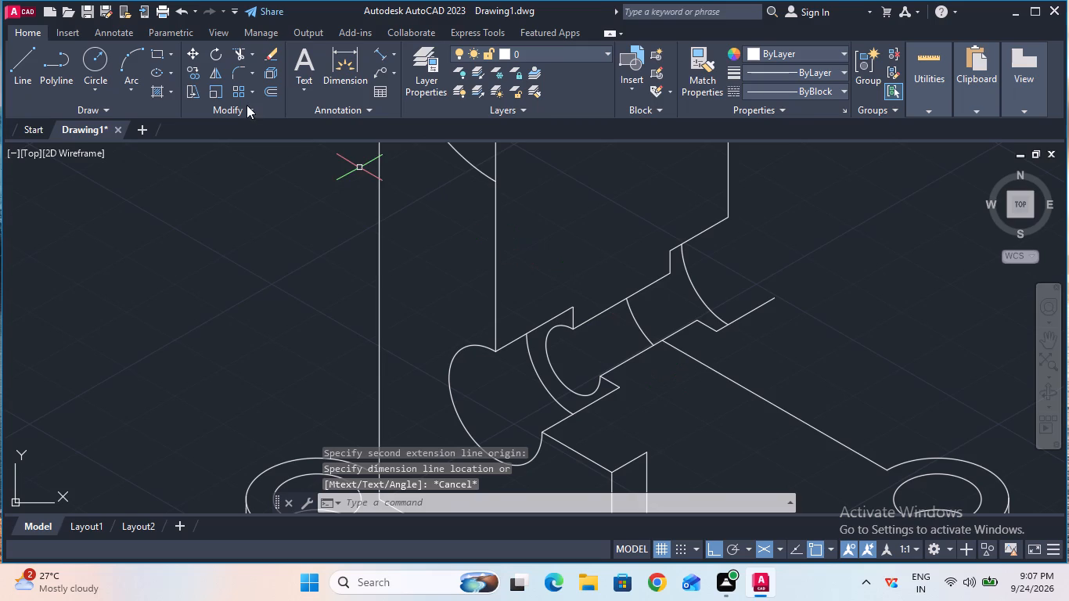
Draw an 18-unit line at 330° from the rear end of the 15-unit line behind the lower bore.
click(19, 65)
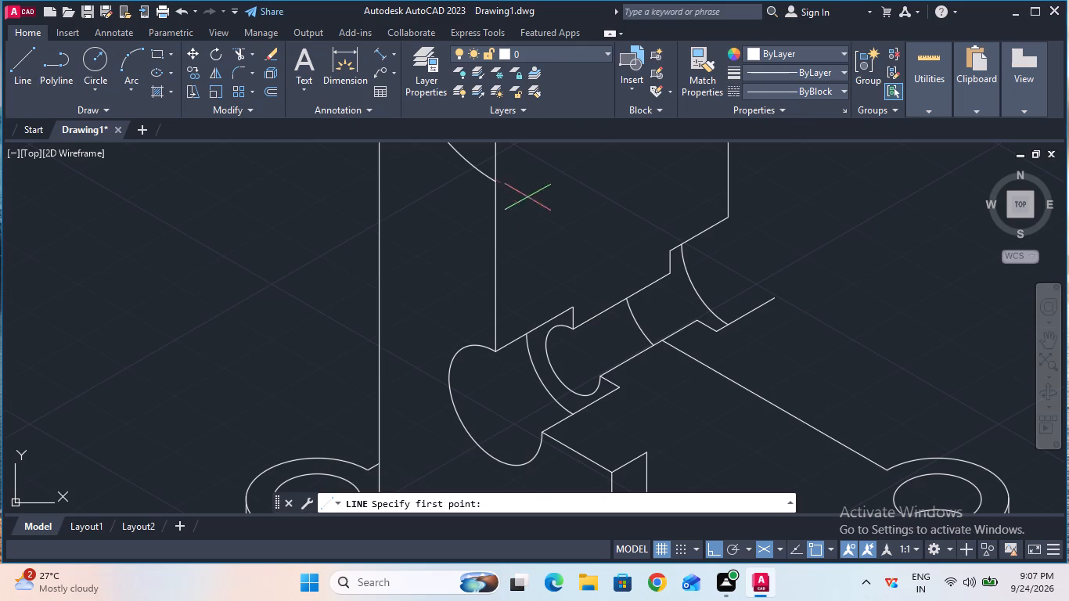
click(775, 299)
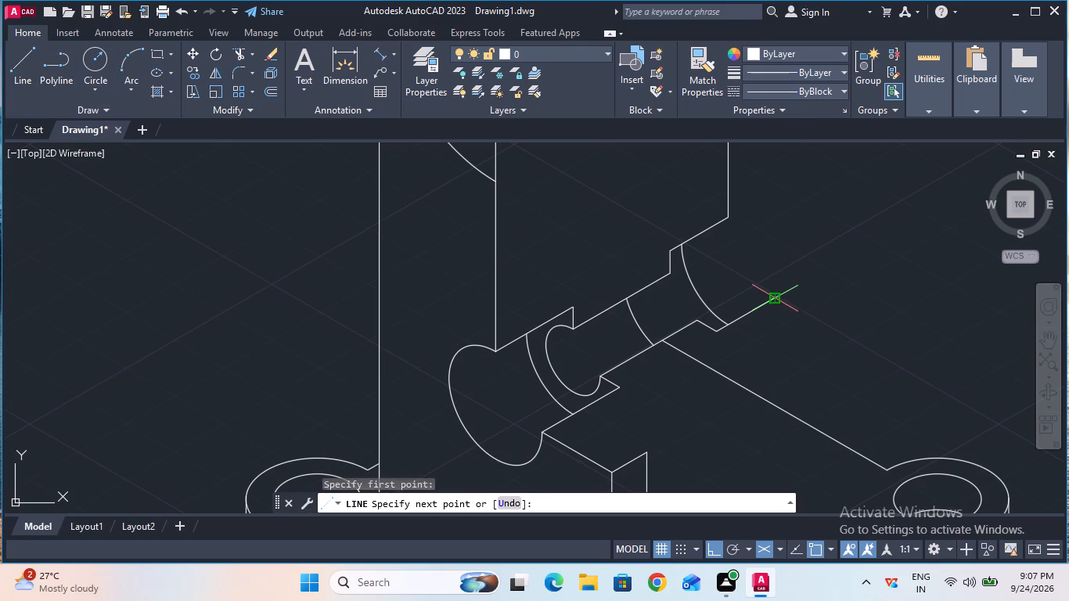
key(1)
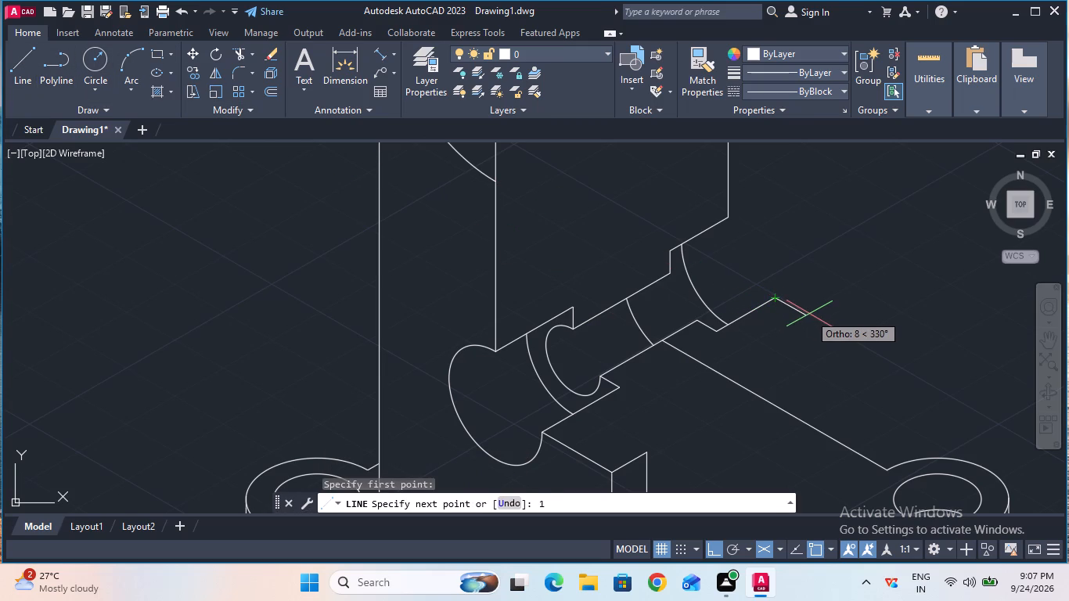
key(8)
key(Return)
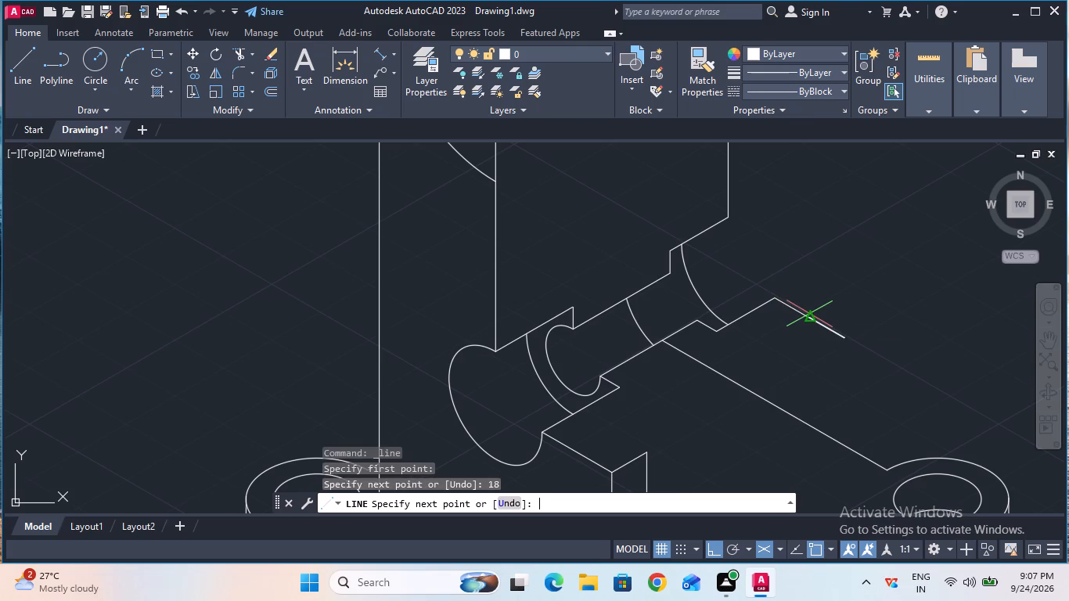
key(Escape)
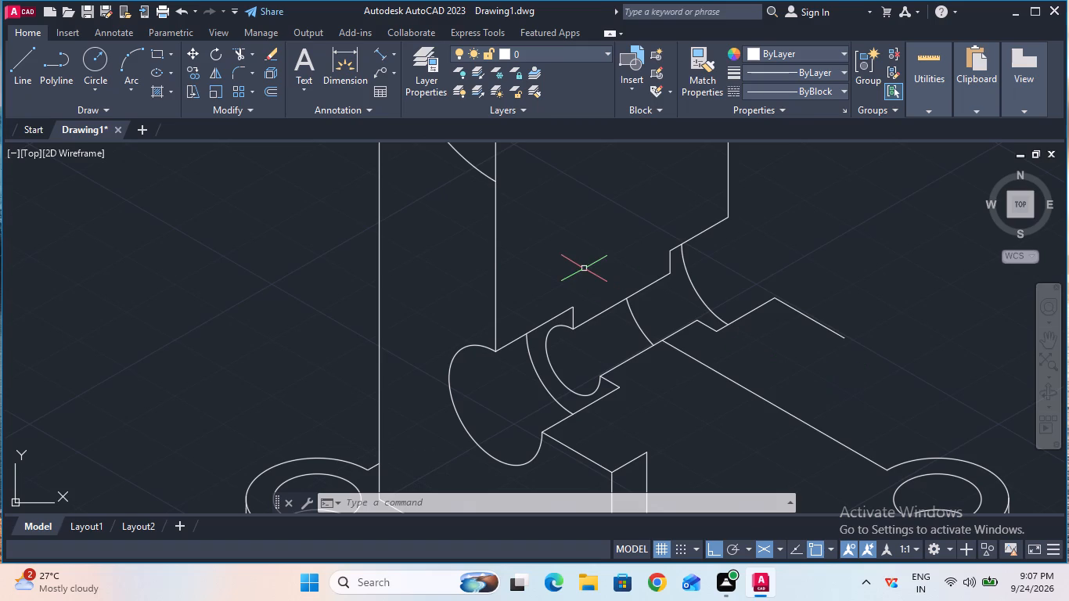
Draw the rear block's closed end face from the 18-unit line's end: 9 units at 210°, 36 down, 9 at 30°, back to the start.
click(33, 86)
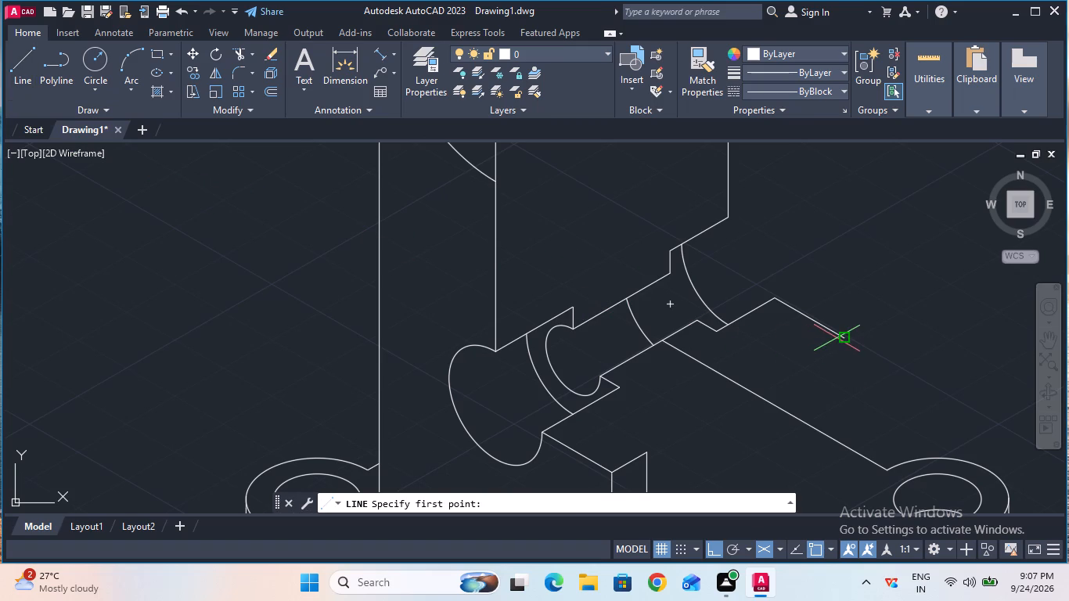
click(844, 339)
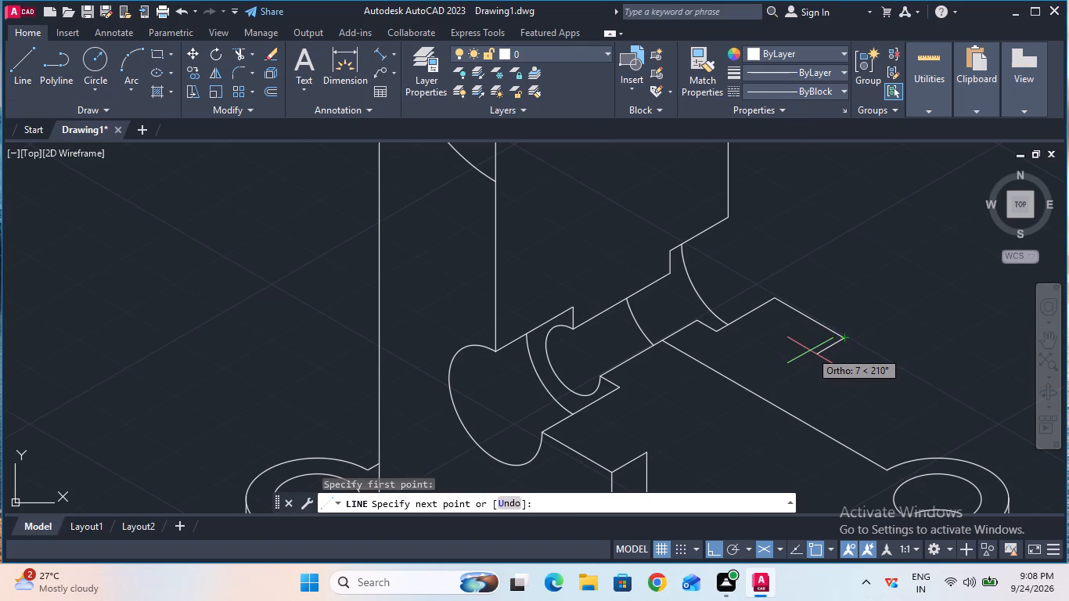
key(9)
key(Return)
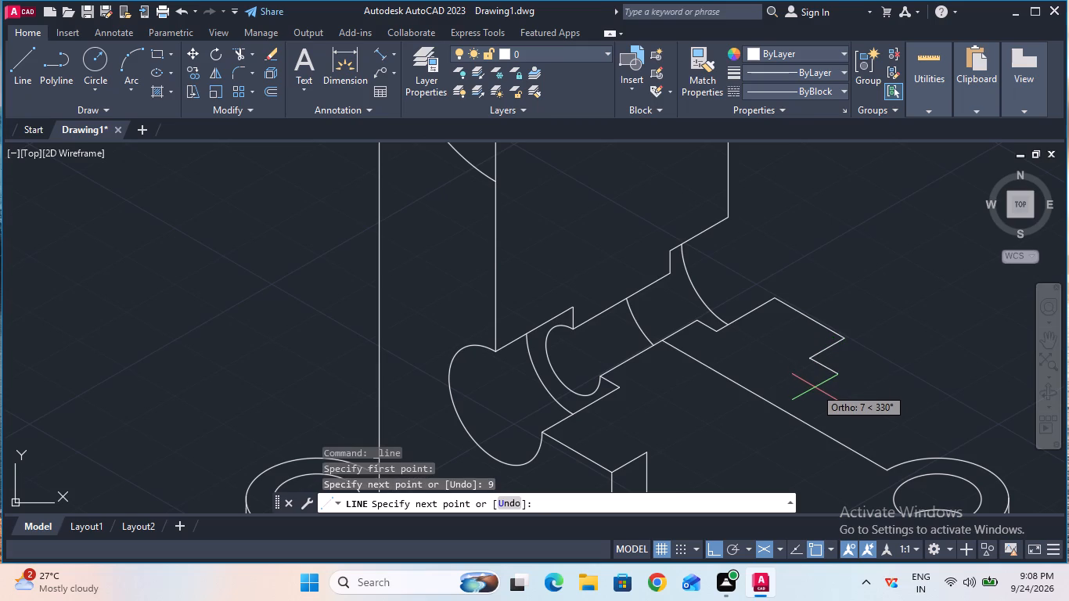
key(F5)
text(36)
key(Return)
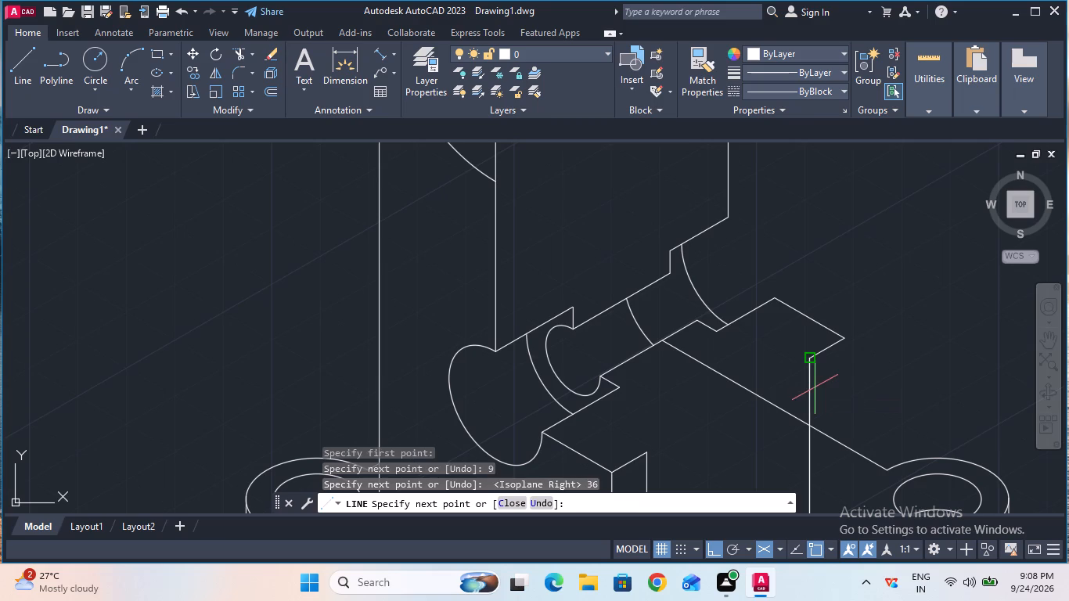
ctrl+scroll(815, 387, down, 2)
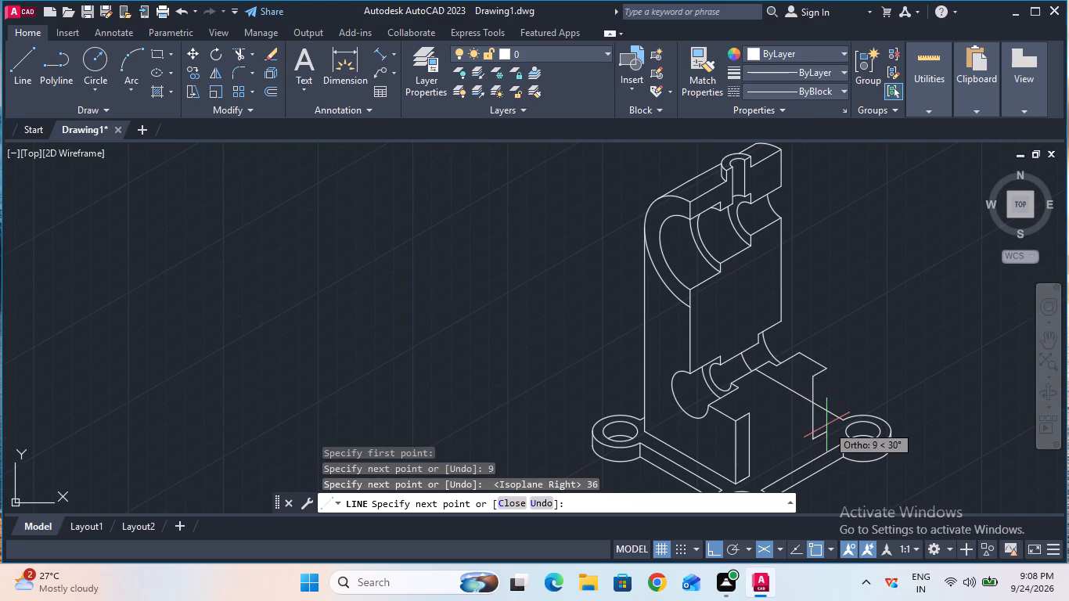
key(9)
key(Return)
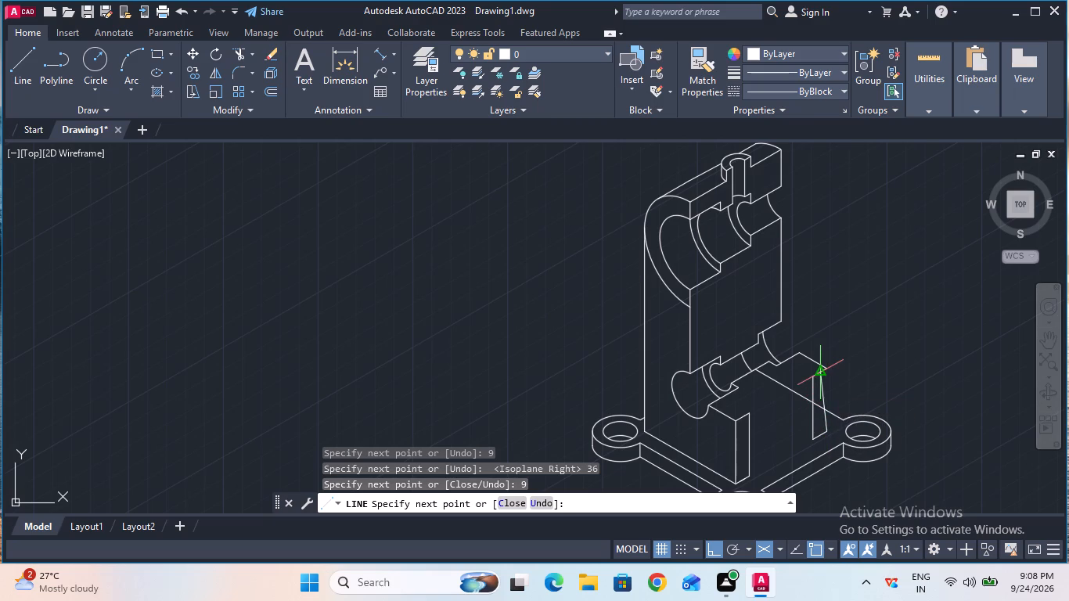
click(826, 370)
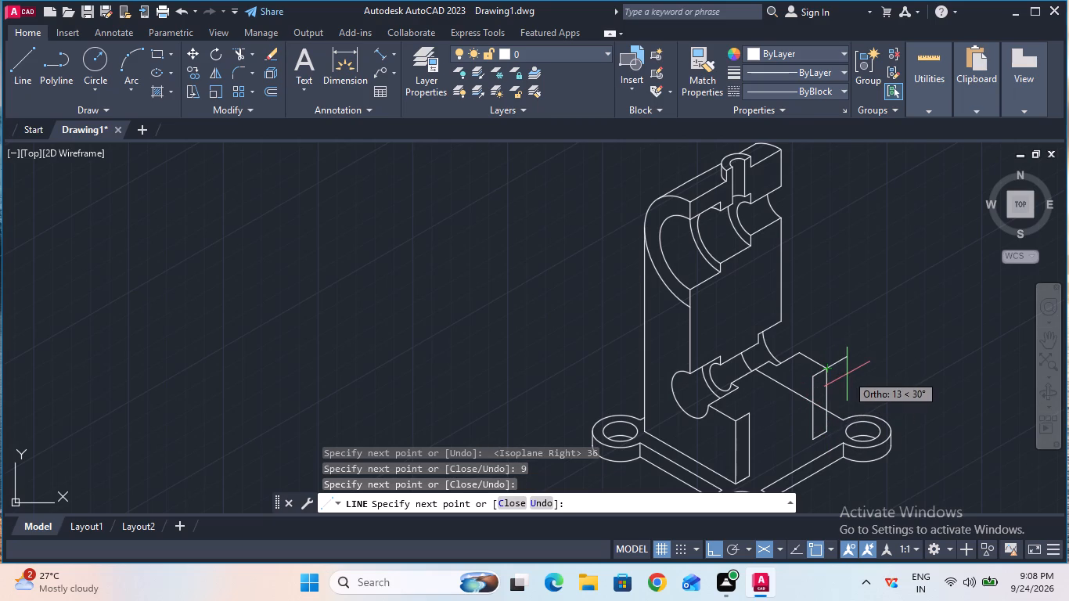
key(Escape)
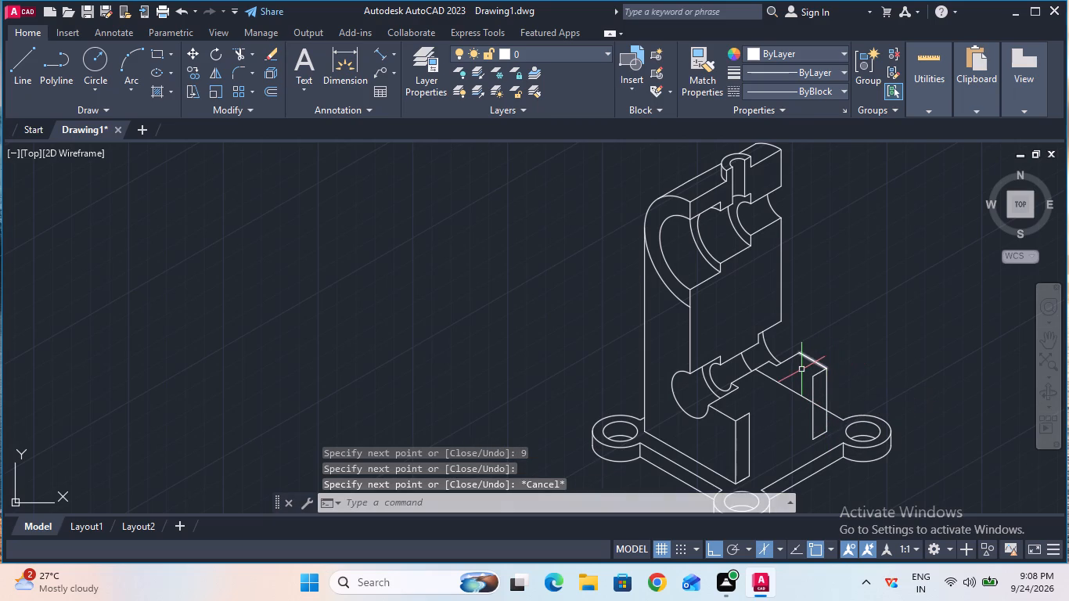
Trim away the base's long rear edge where it crosses the rear block and its end face.
ctrl+scroll(801, 369, up, 1)
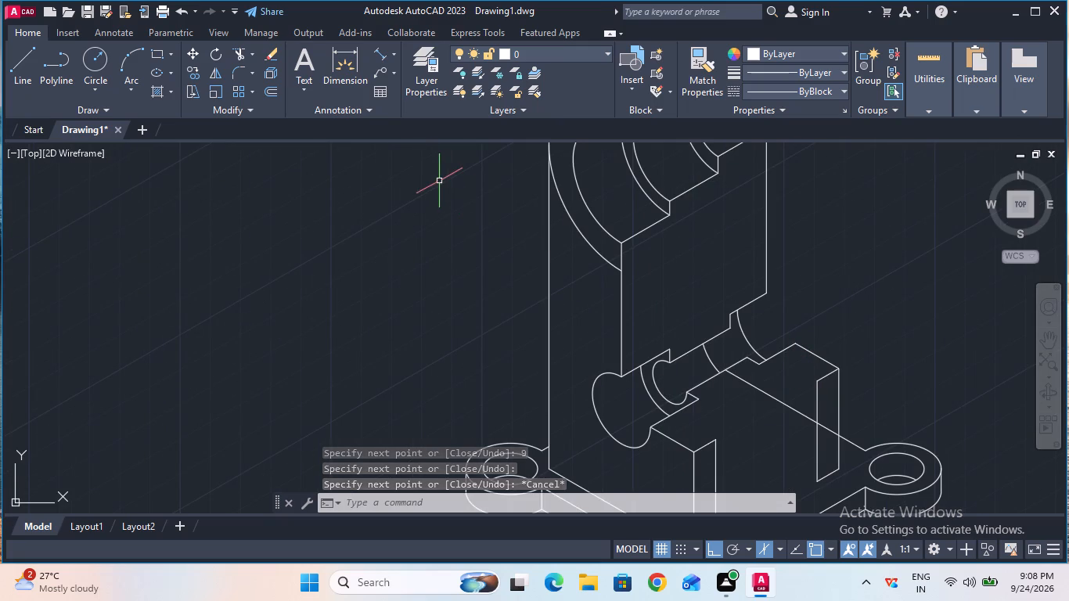
click(240, 52)
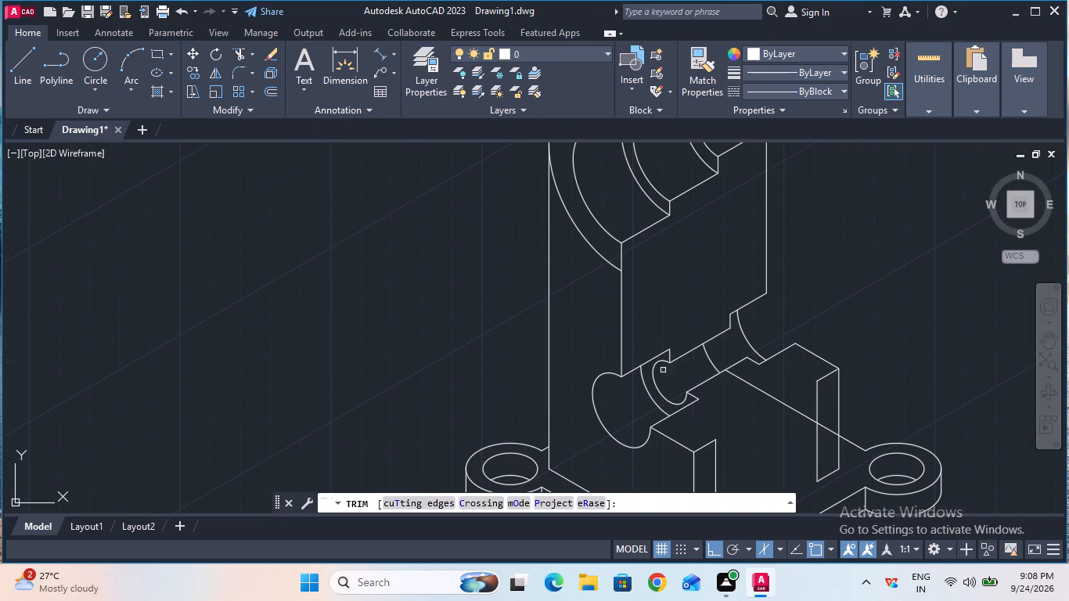
click(761, 392)
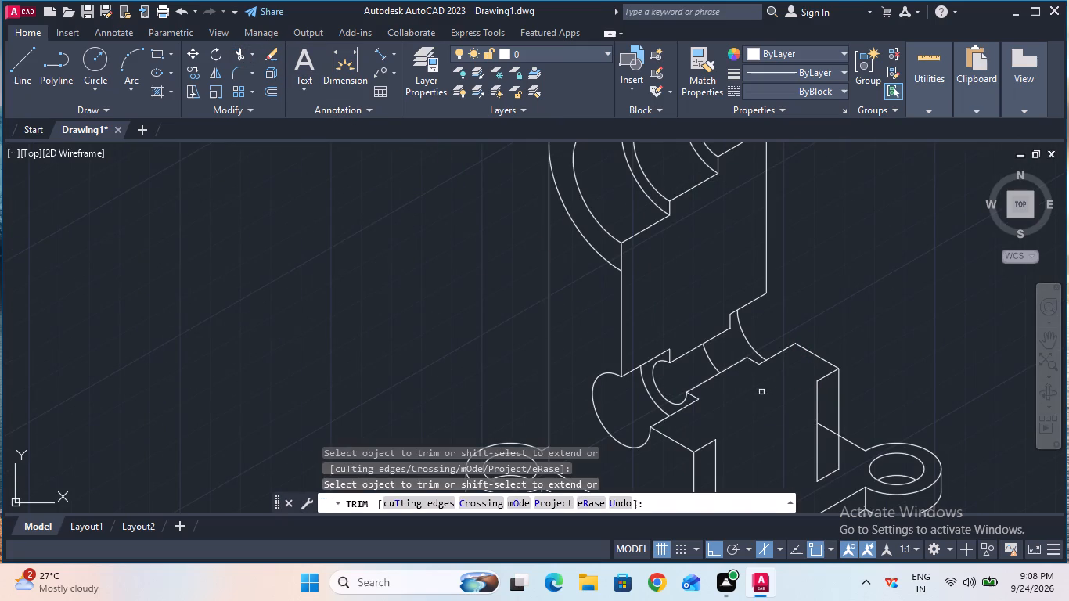
click(833, 428)
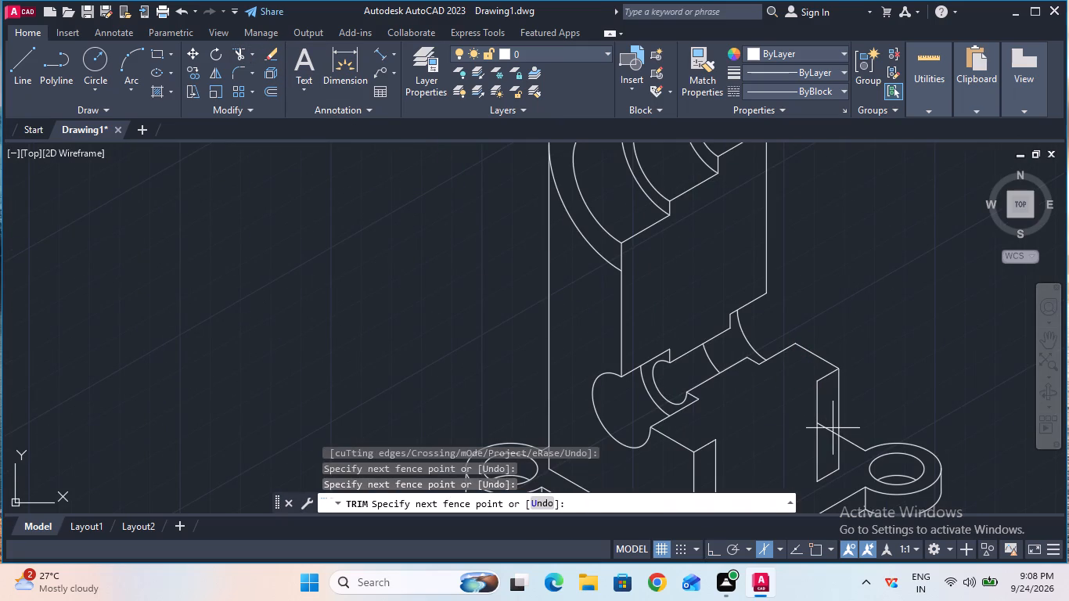
click(833, 435)
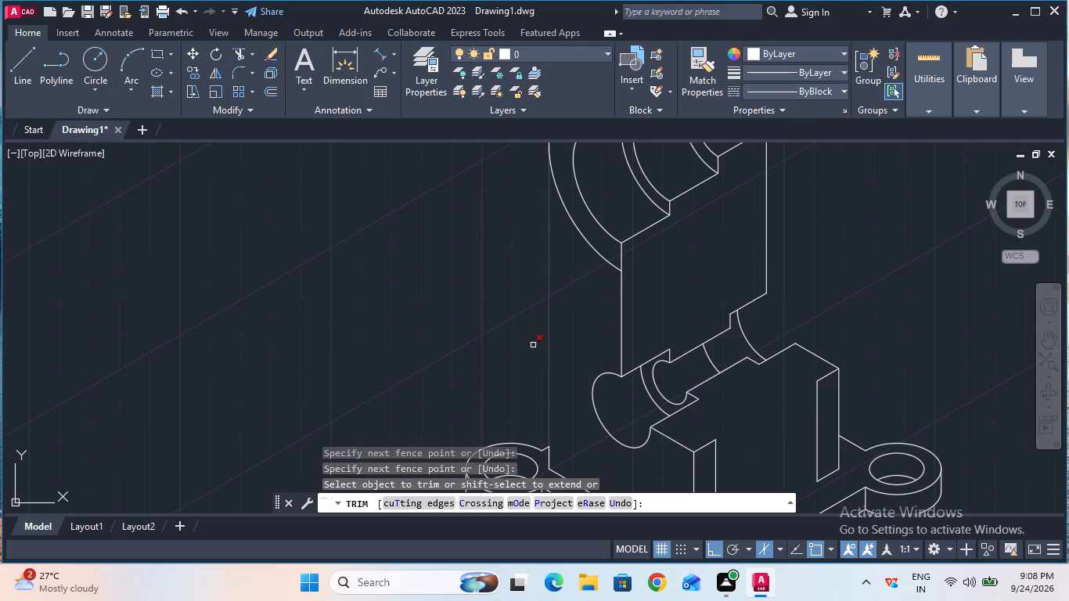
Draw the recess's top edges from the front block's end-face corner: 9 units at 150°, 42 at 30°, ending at the rear block's end-face corner.
key(grave)
key(Escape)
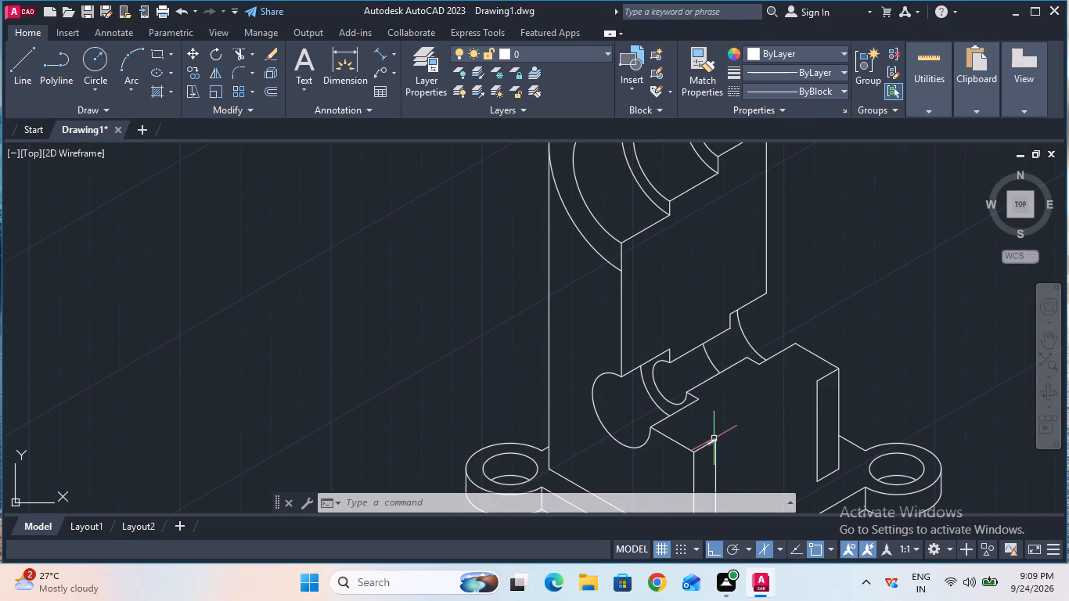
click(35, 81)
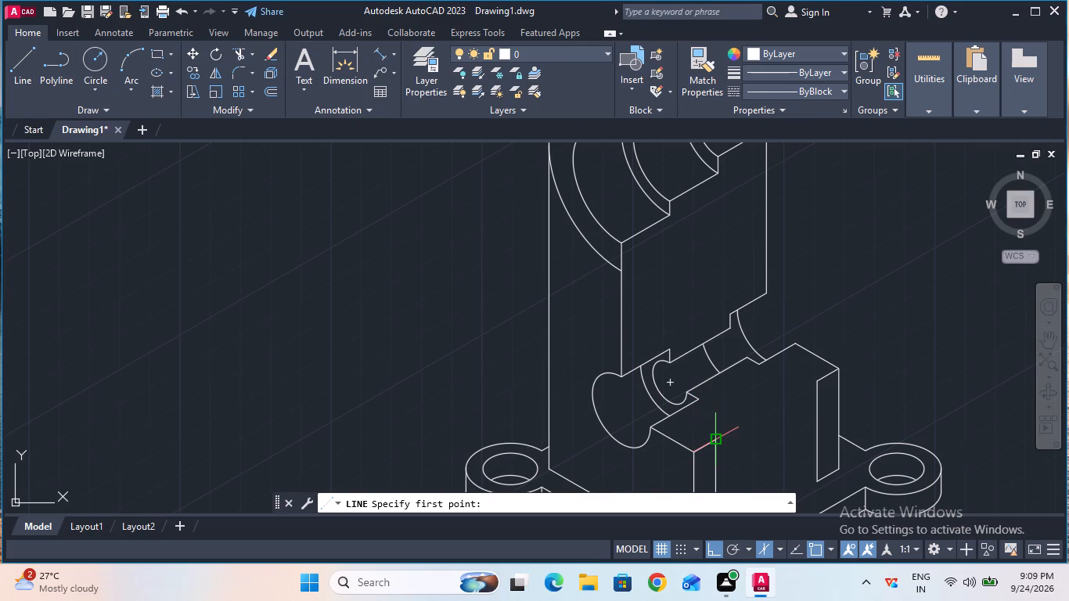
click(714, 441)
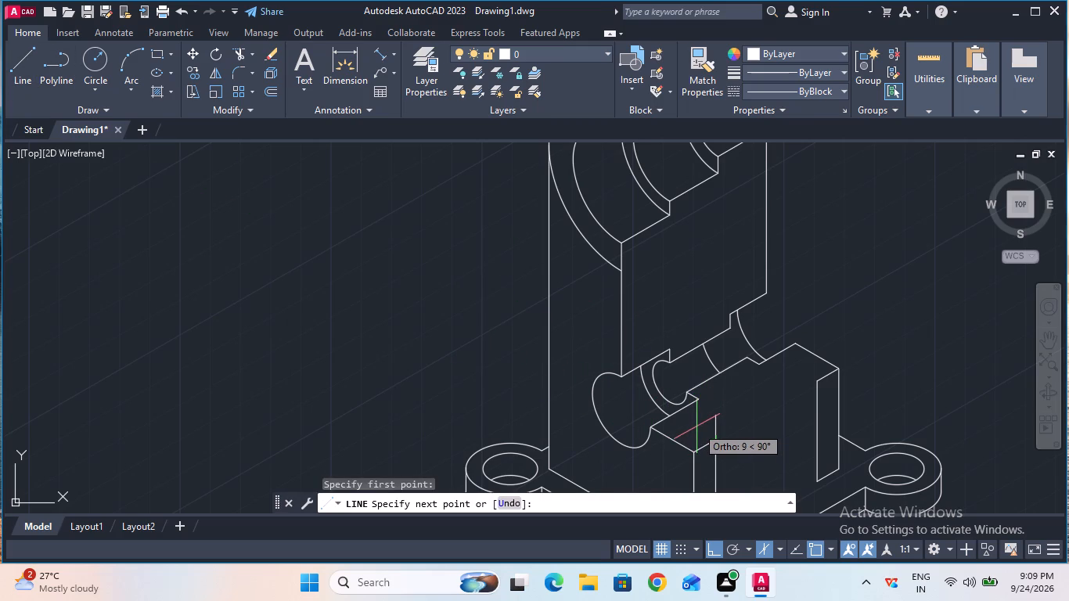
key(F5)
key(9)
key(Return)
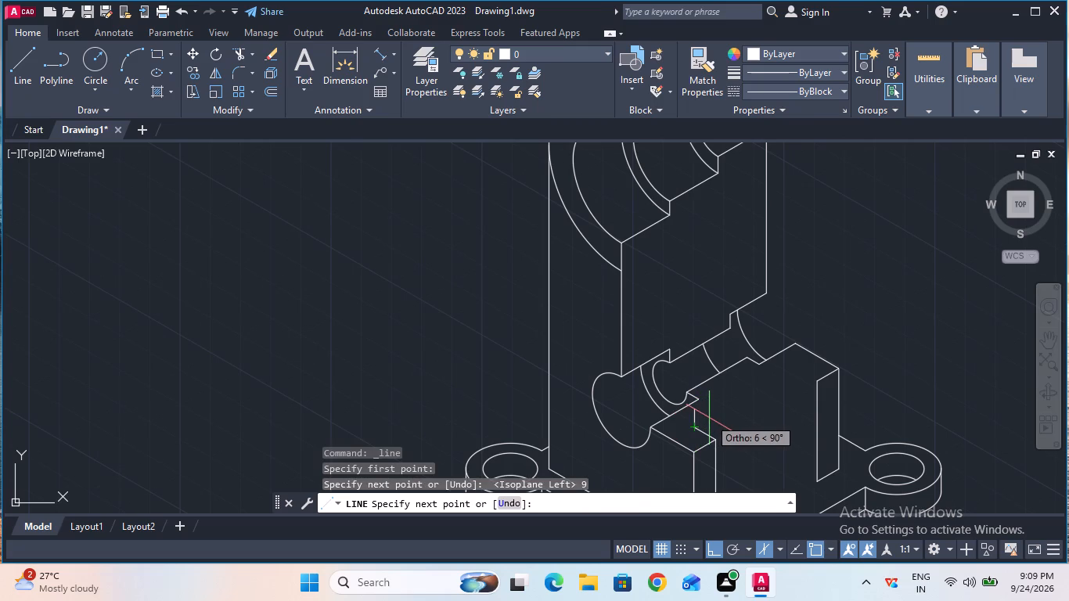
key(F5)
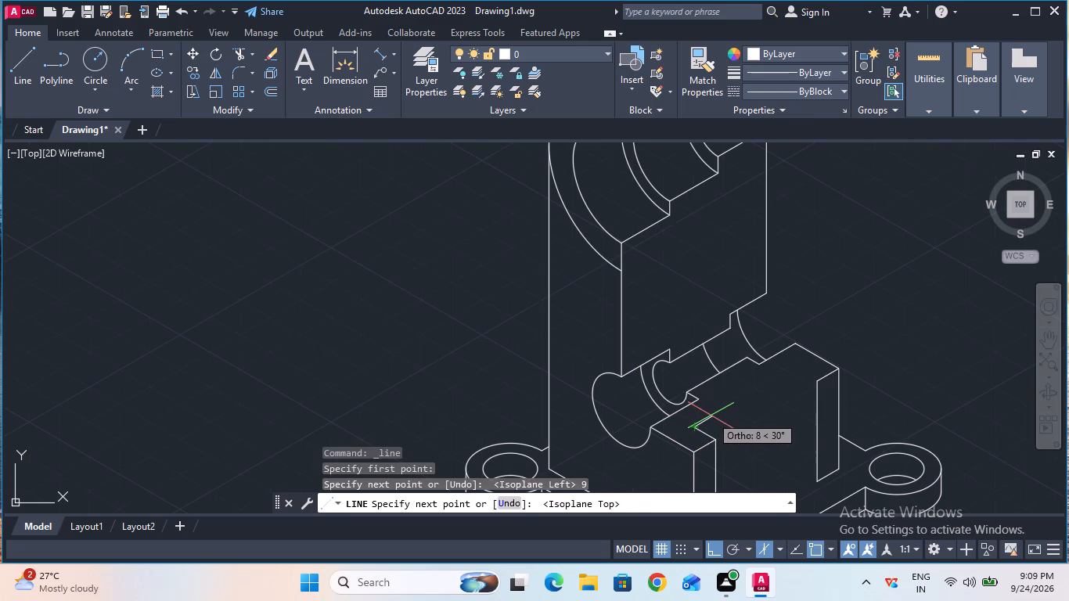
key(4)
key(2)
key(Return)
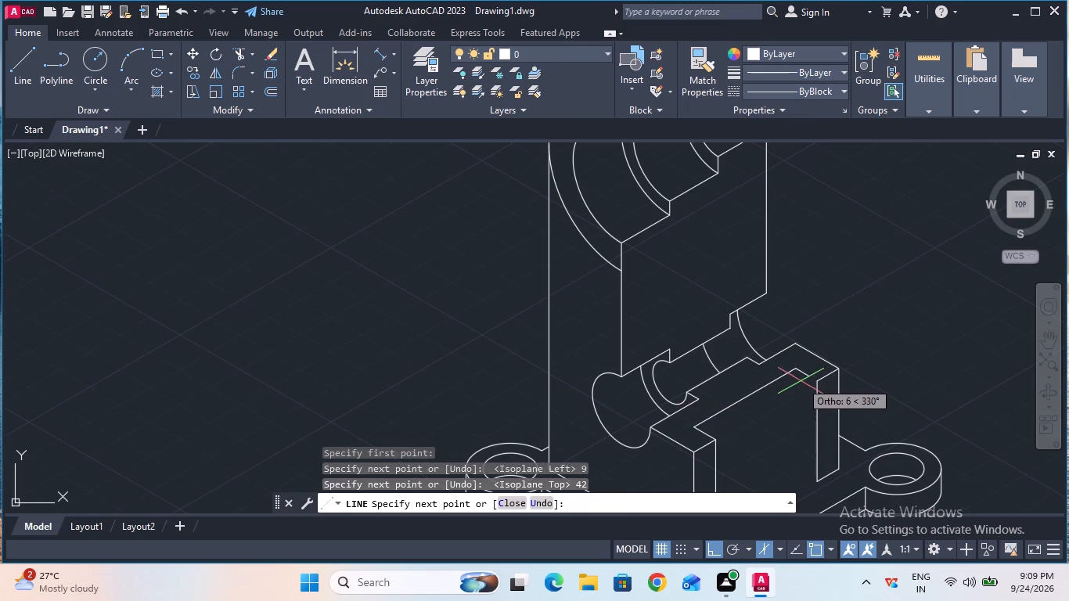
click(814, 378)
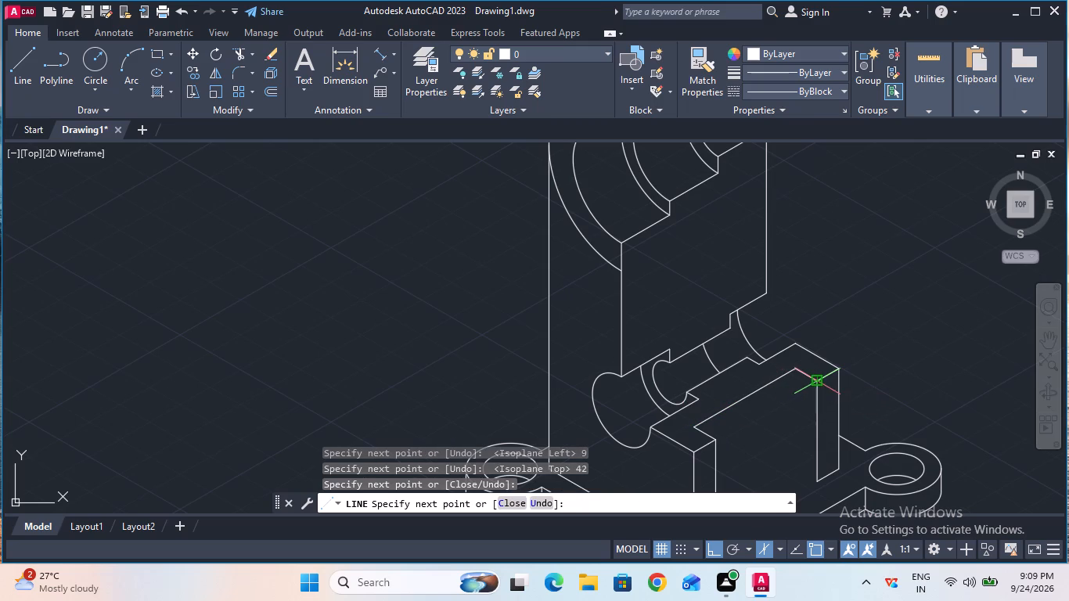
key(Escape)
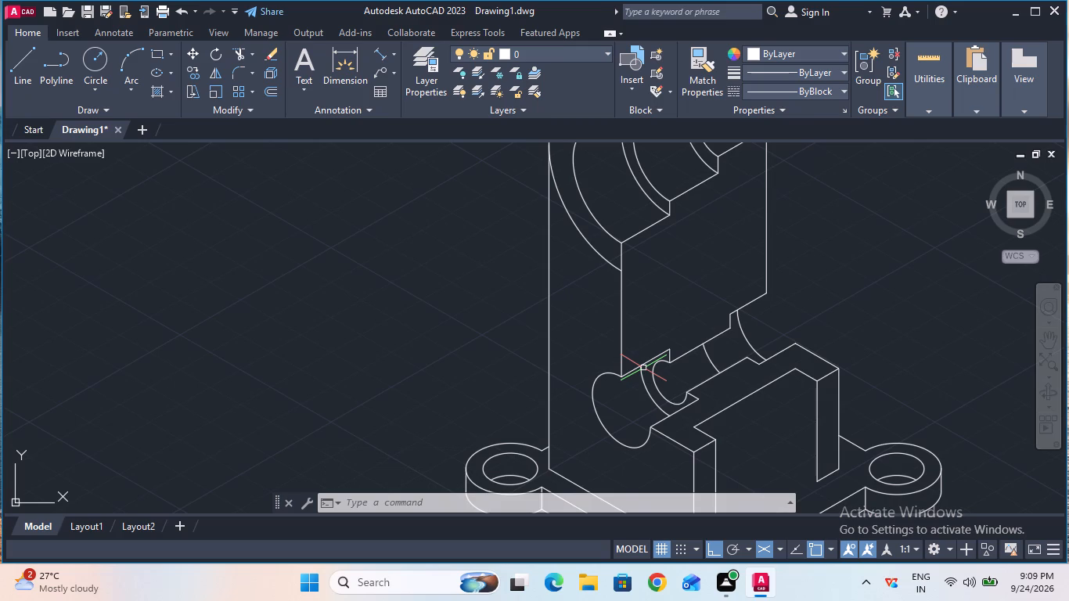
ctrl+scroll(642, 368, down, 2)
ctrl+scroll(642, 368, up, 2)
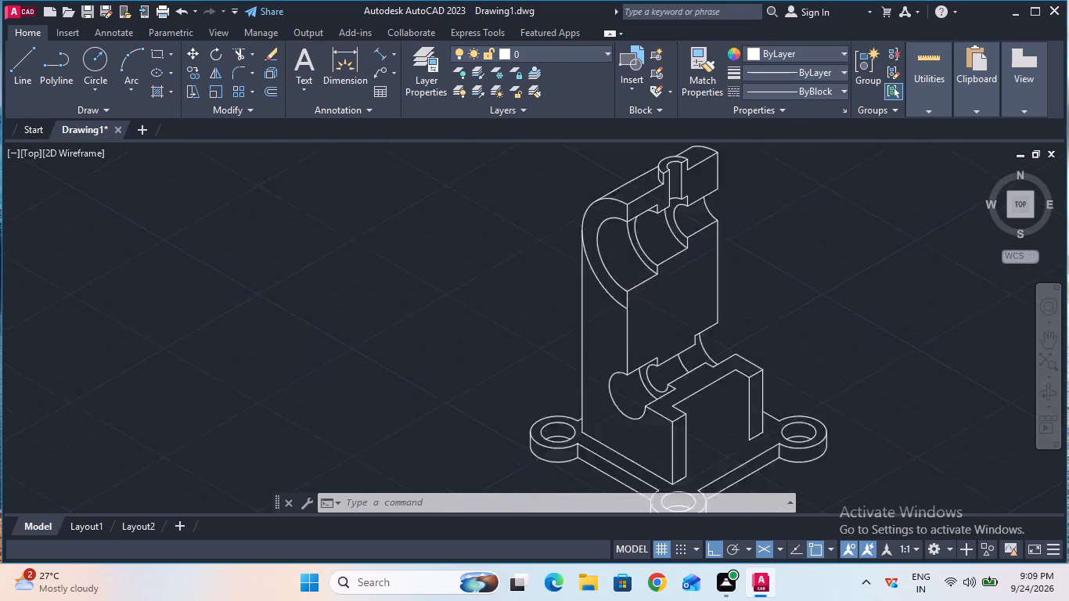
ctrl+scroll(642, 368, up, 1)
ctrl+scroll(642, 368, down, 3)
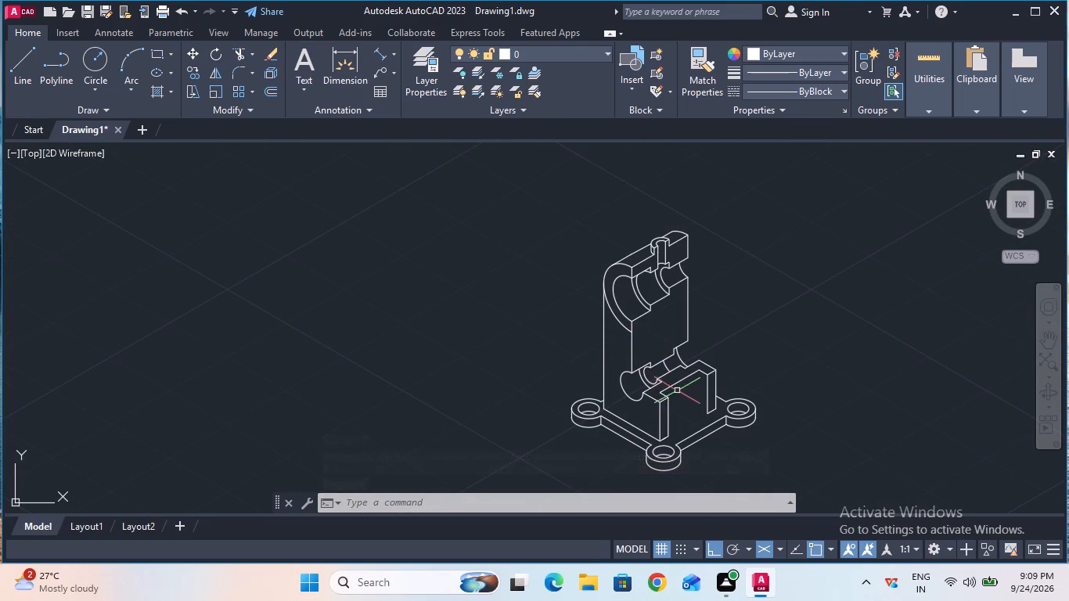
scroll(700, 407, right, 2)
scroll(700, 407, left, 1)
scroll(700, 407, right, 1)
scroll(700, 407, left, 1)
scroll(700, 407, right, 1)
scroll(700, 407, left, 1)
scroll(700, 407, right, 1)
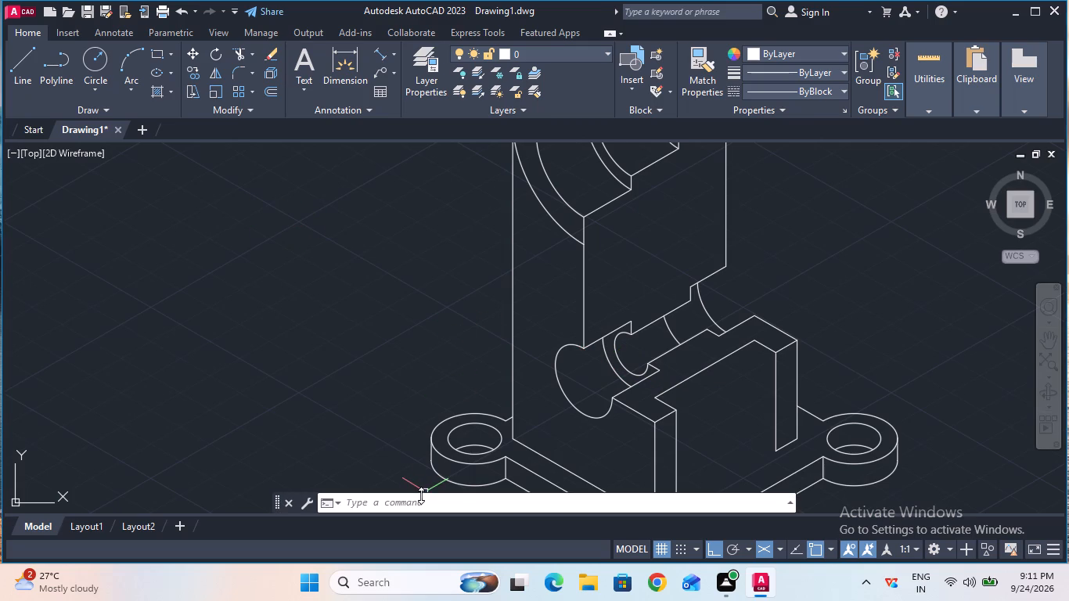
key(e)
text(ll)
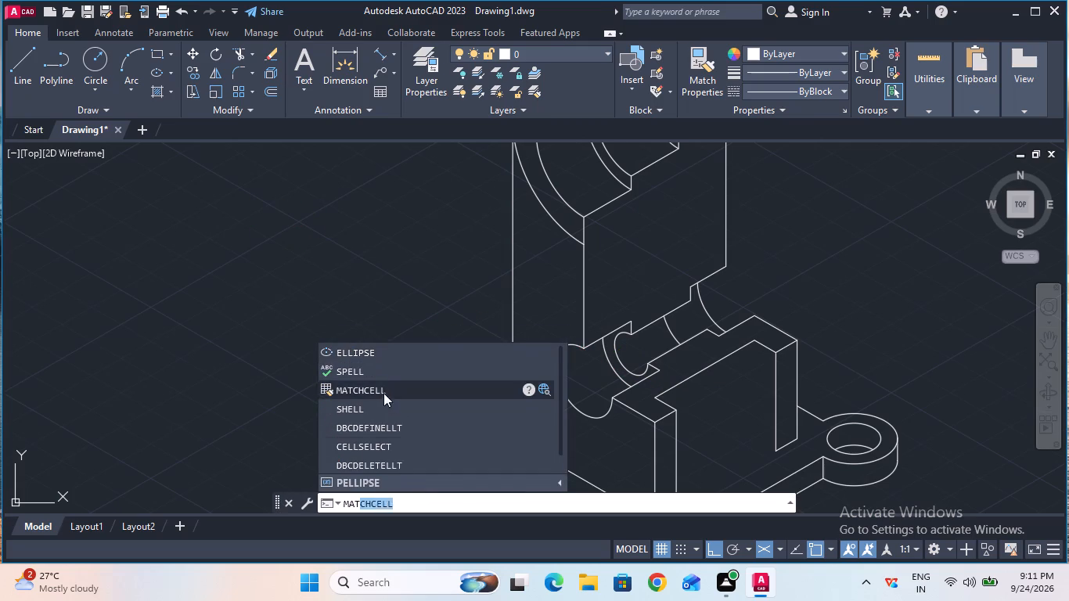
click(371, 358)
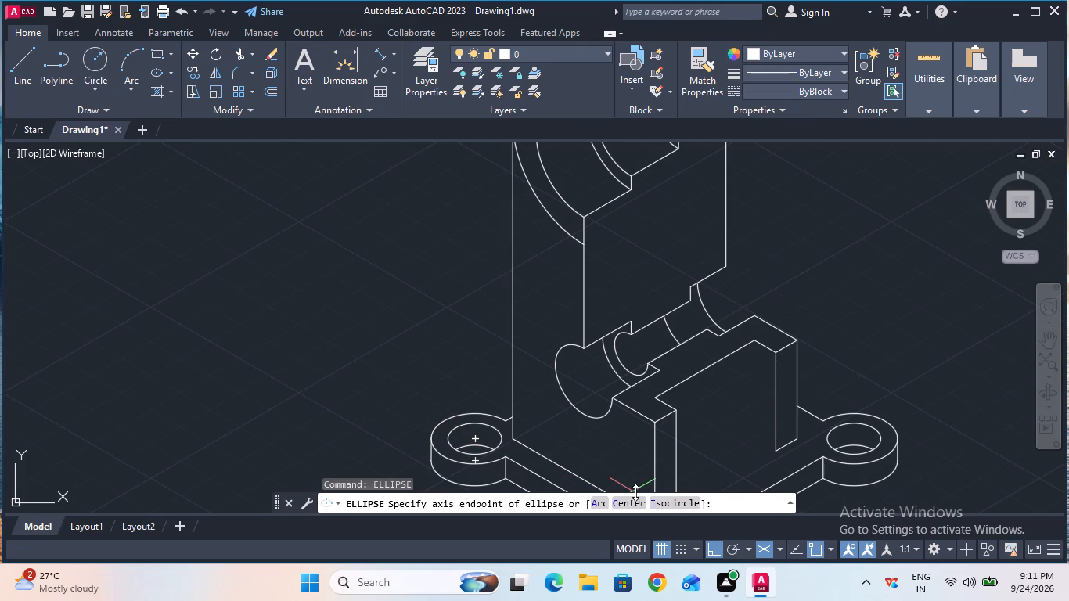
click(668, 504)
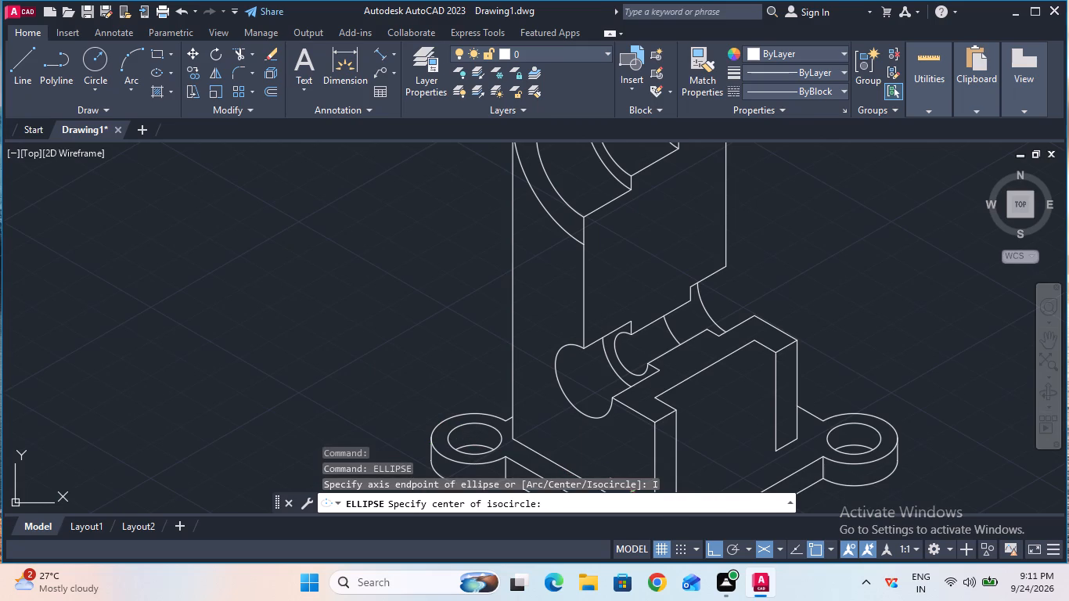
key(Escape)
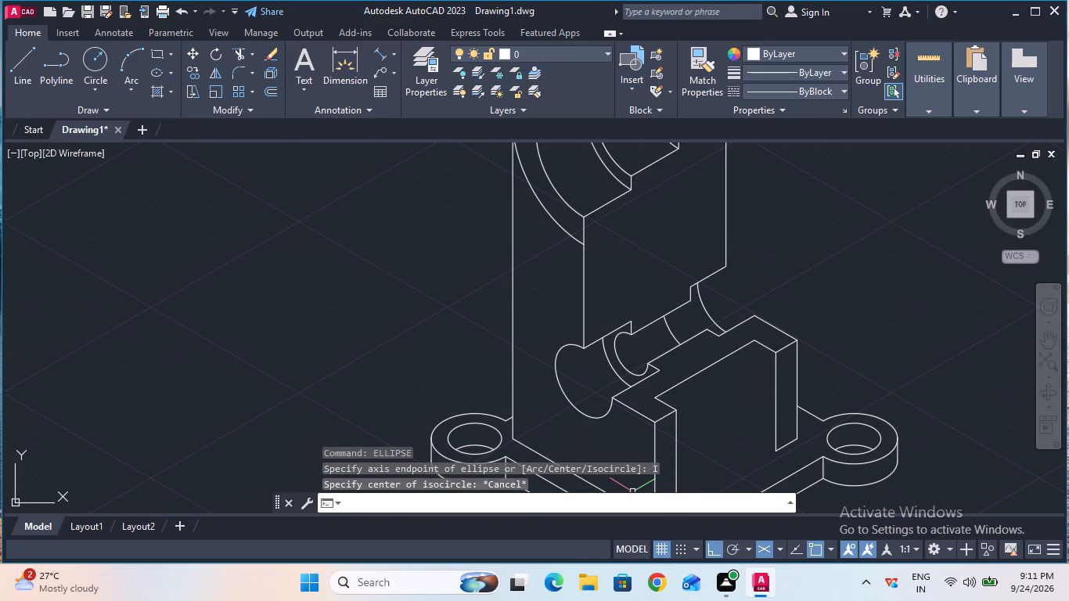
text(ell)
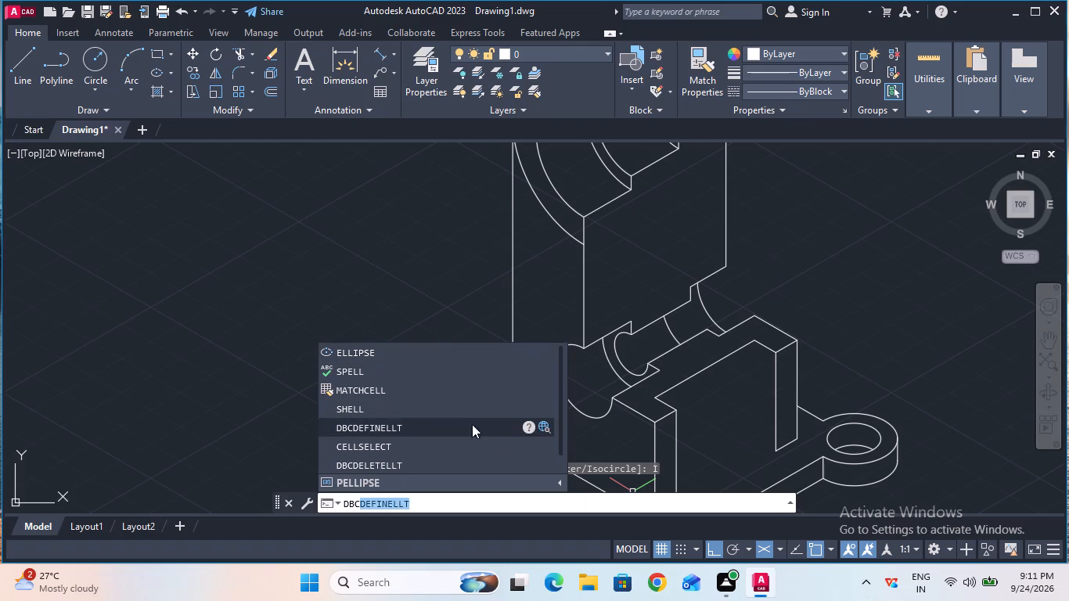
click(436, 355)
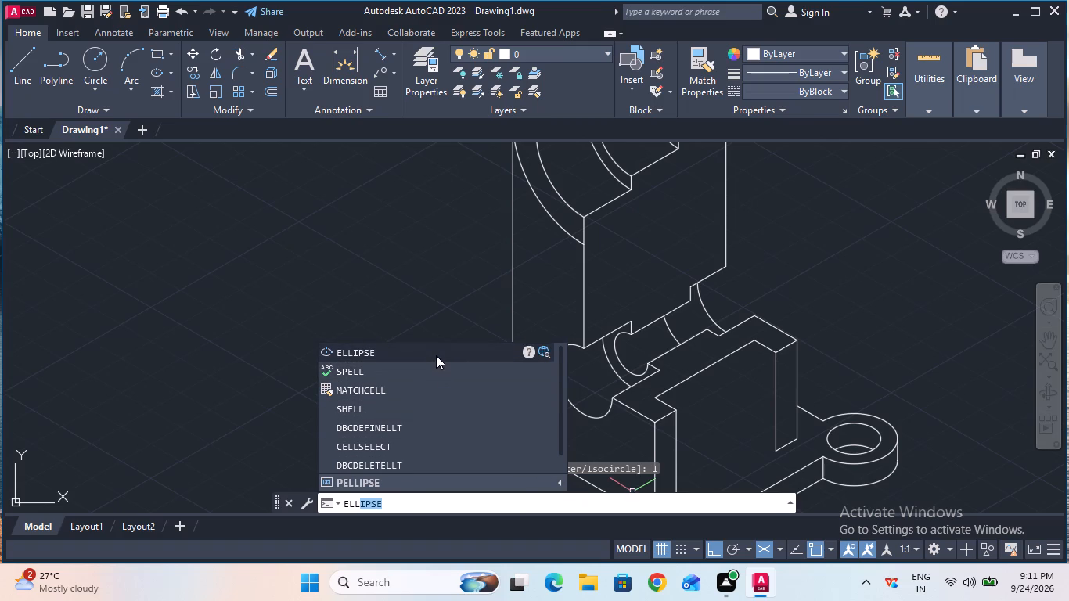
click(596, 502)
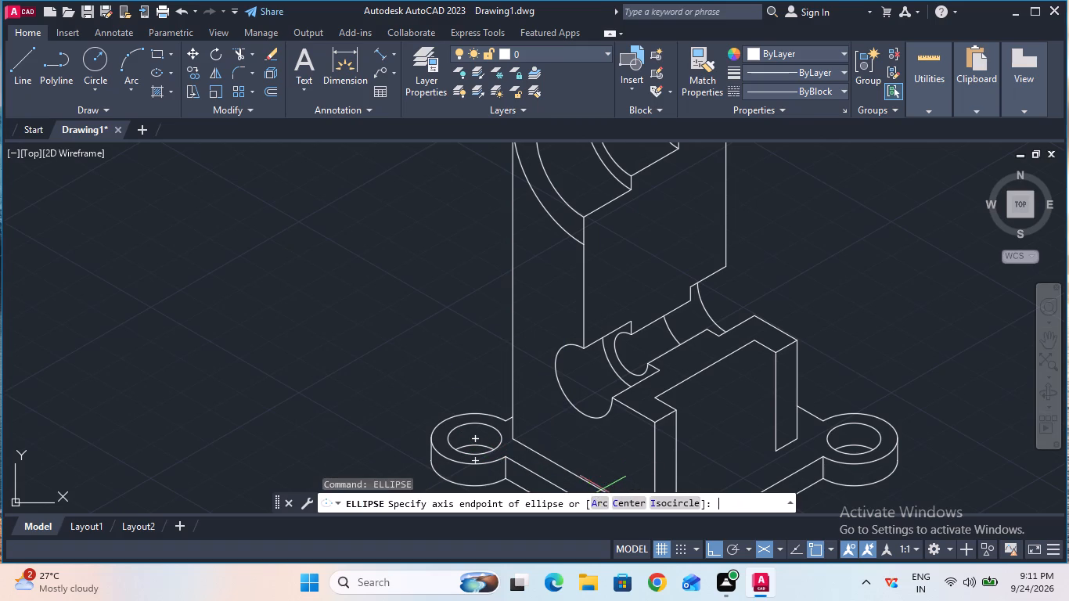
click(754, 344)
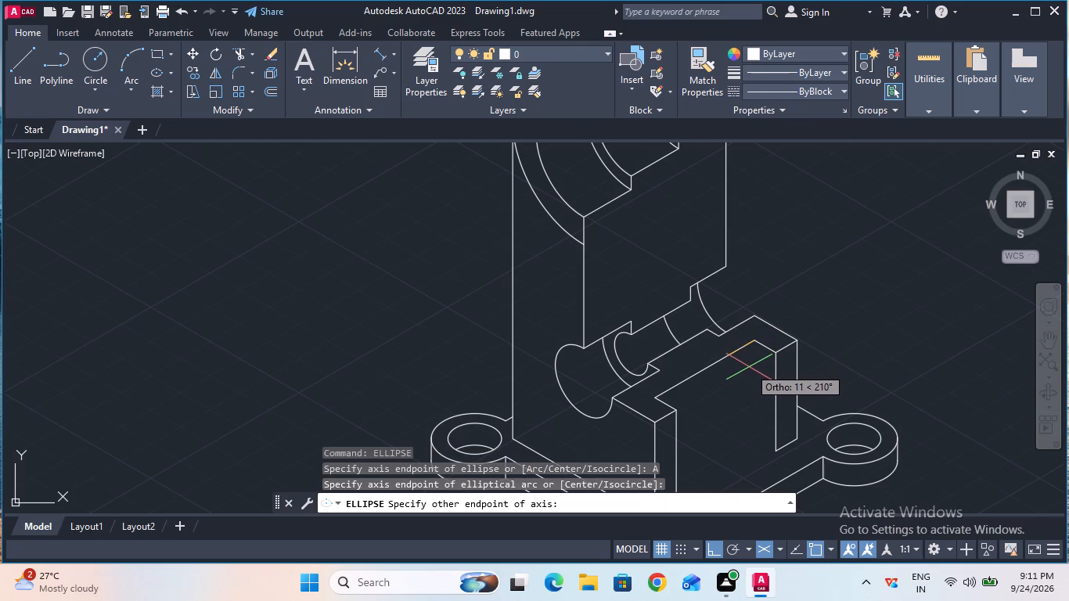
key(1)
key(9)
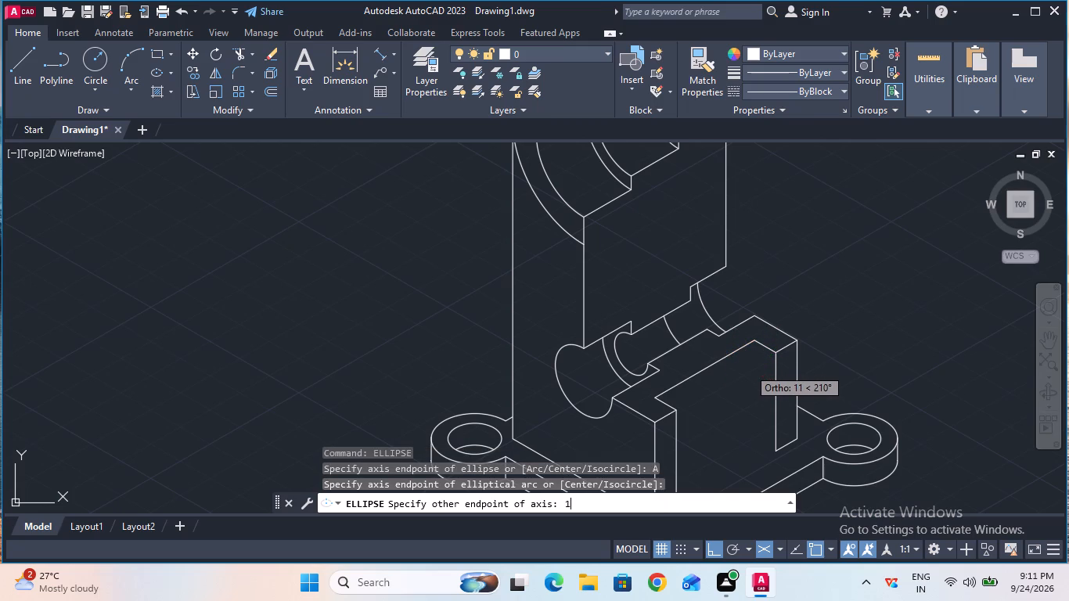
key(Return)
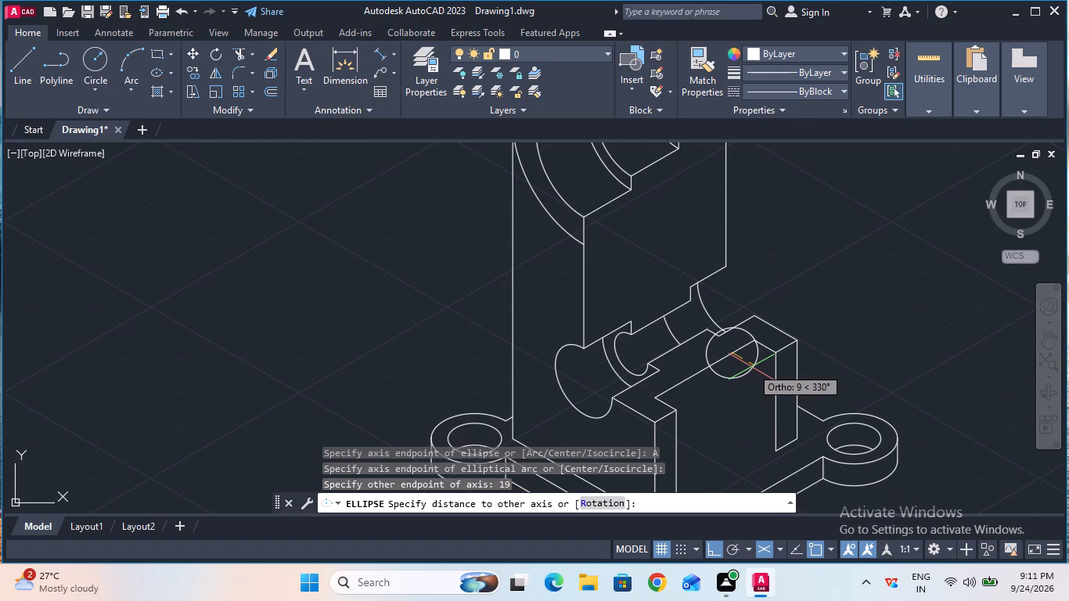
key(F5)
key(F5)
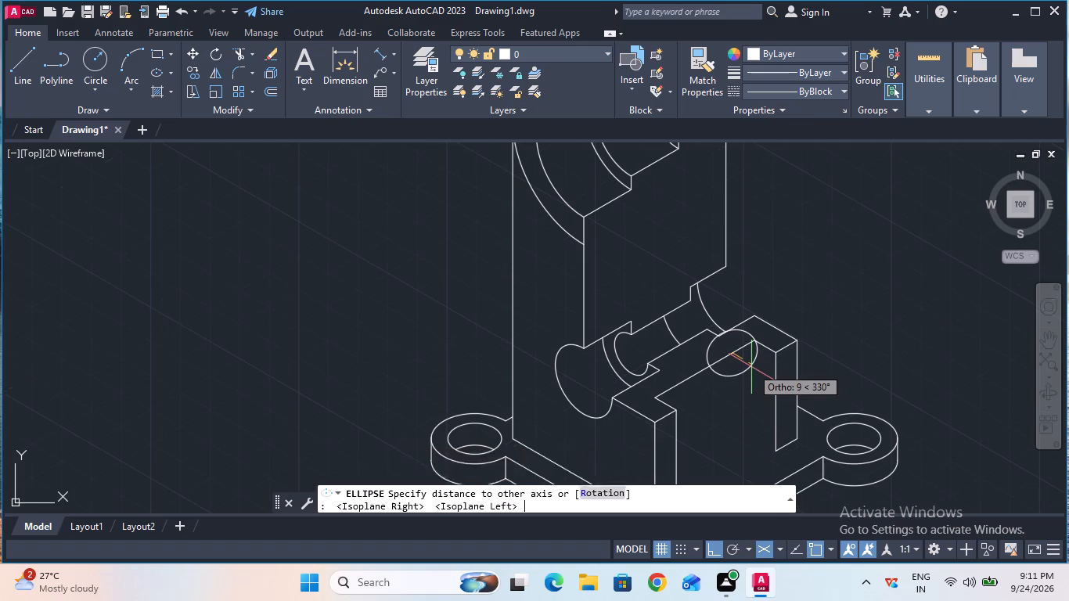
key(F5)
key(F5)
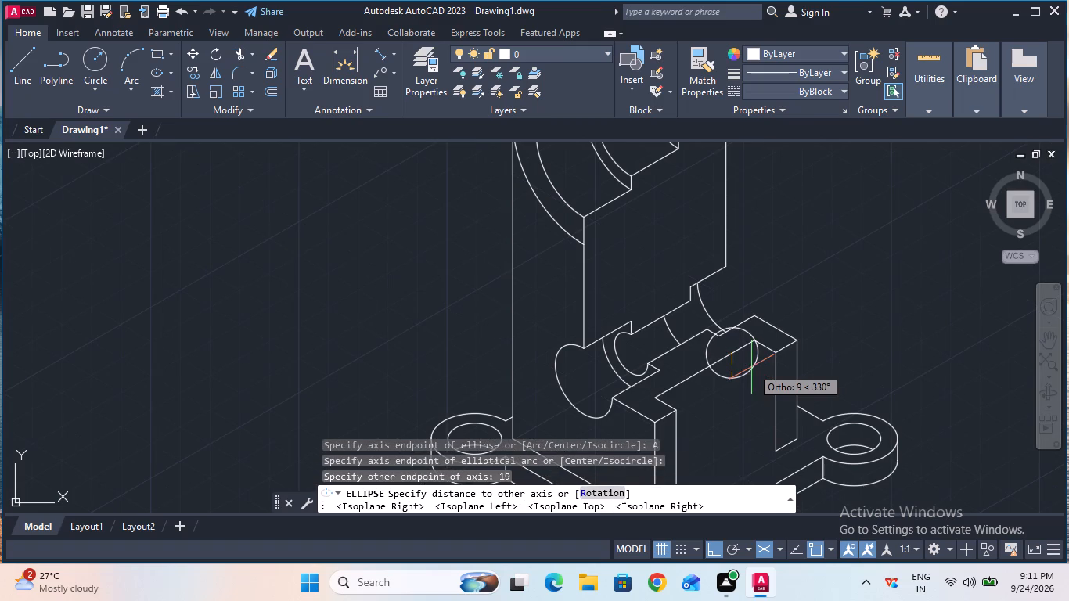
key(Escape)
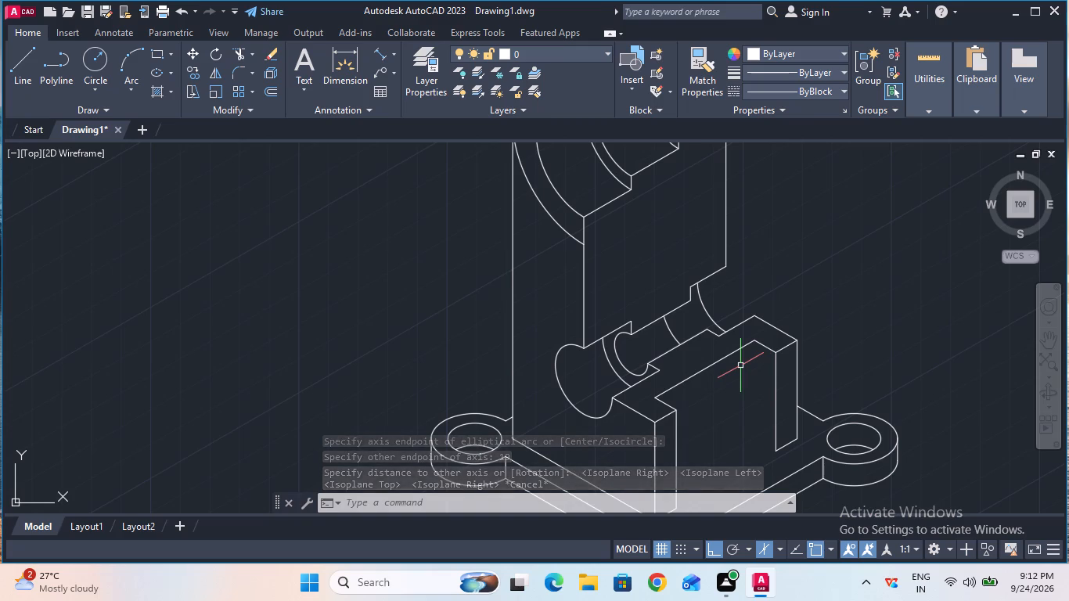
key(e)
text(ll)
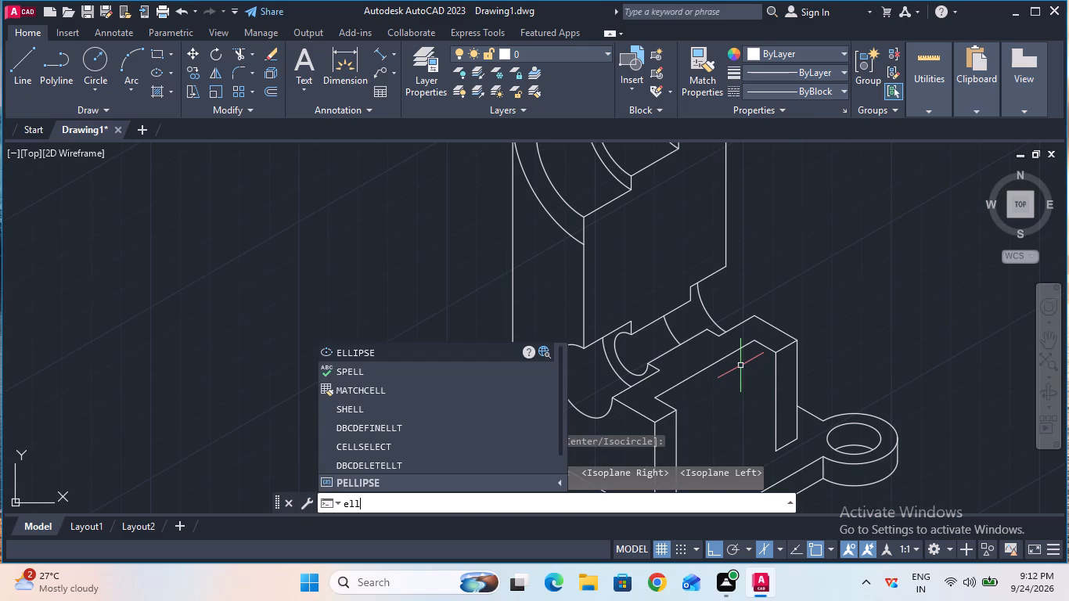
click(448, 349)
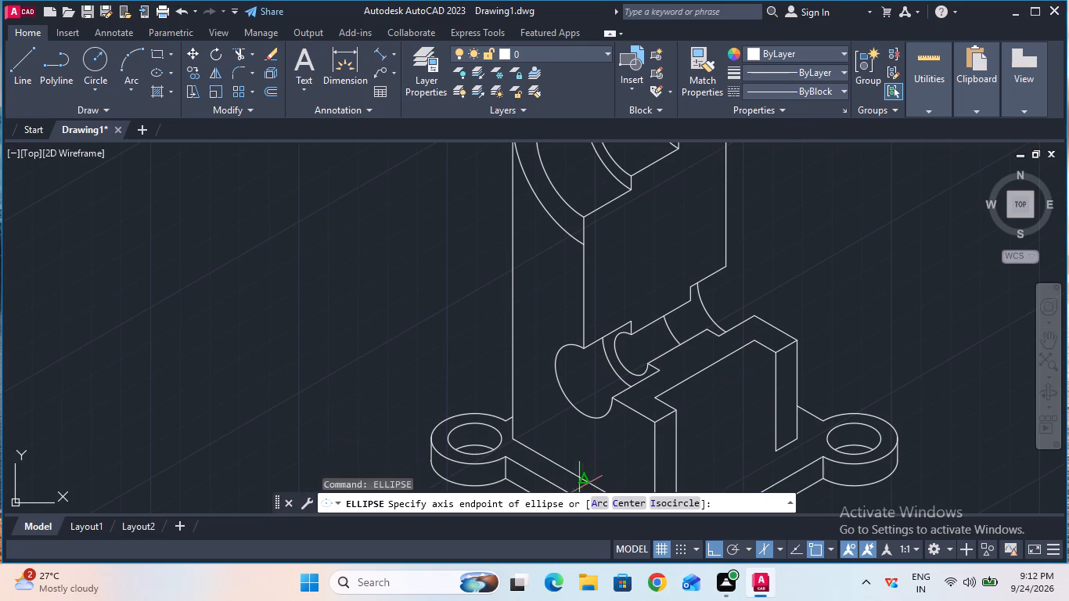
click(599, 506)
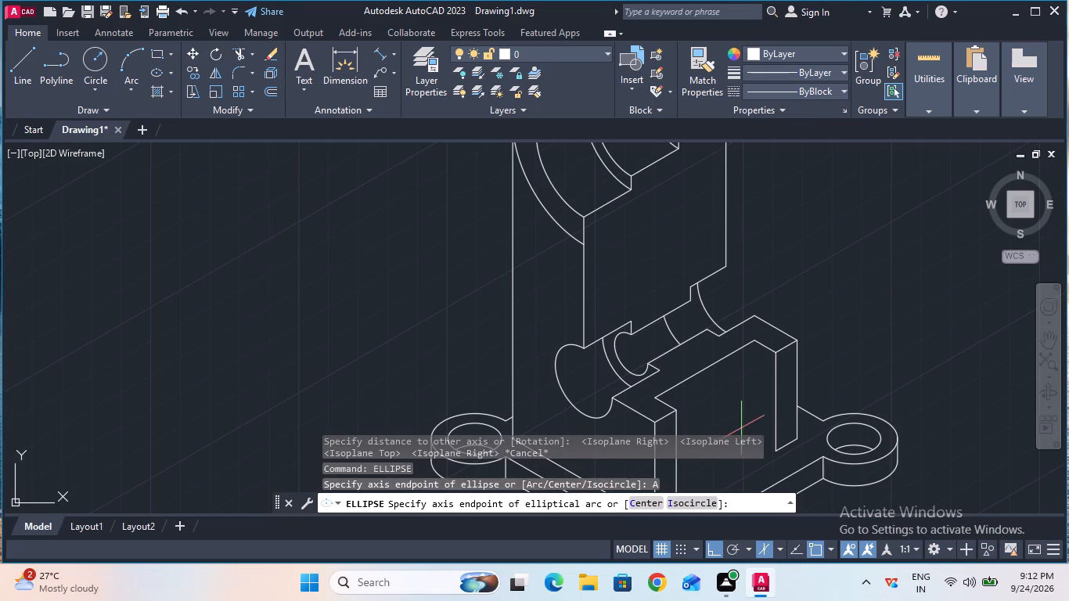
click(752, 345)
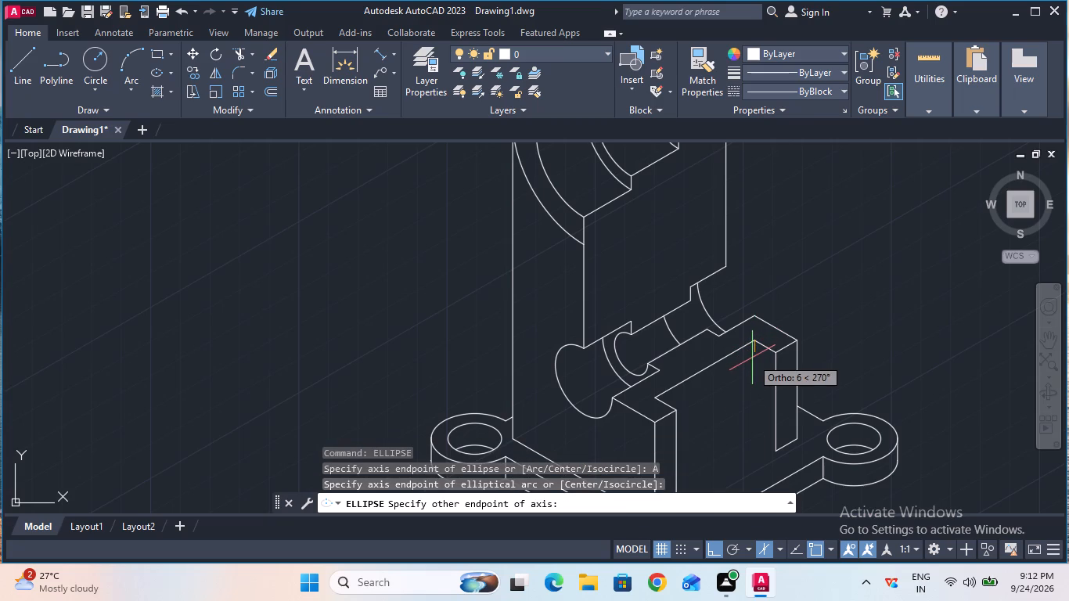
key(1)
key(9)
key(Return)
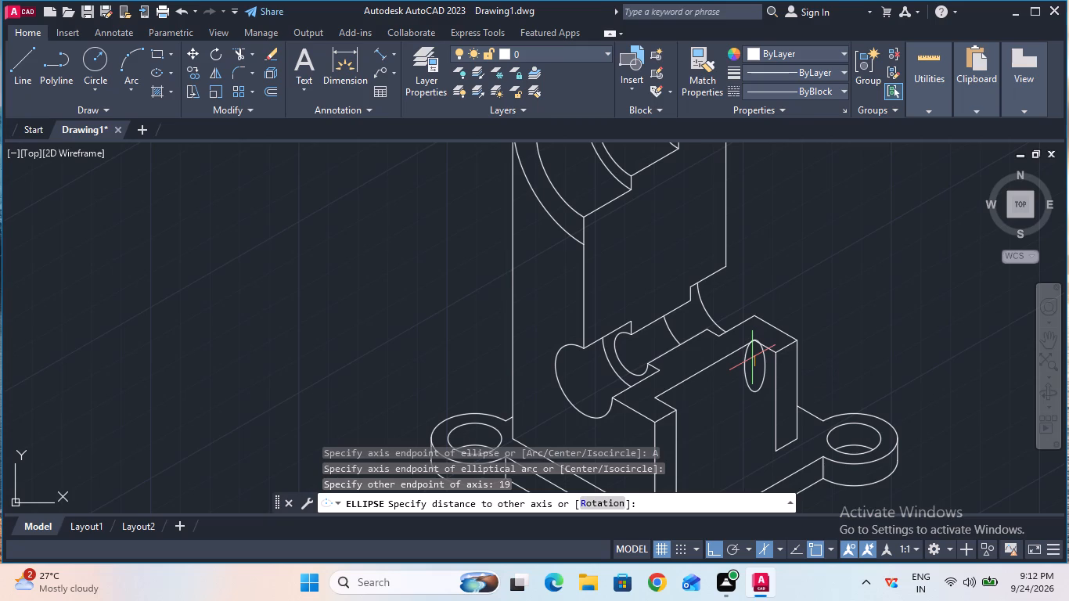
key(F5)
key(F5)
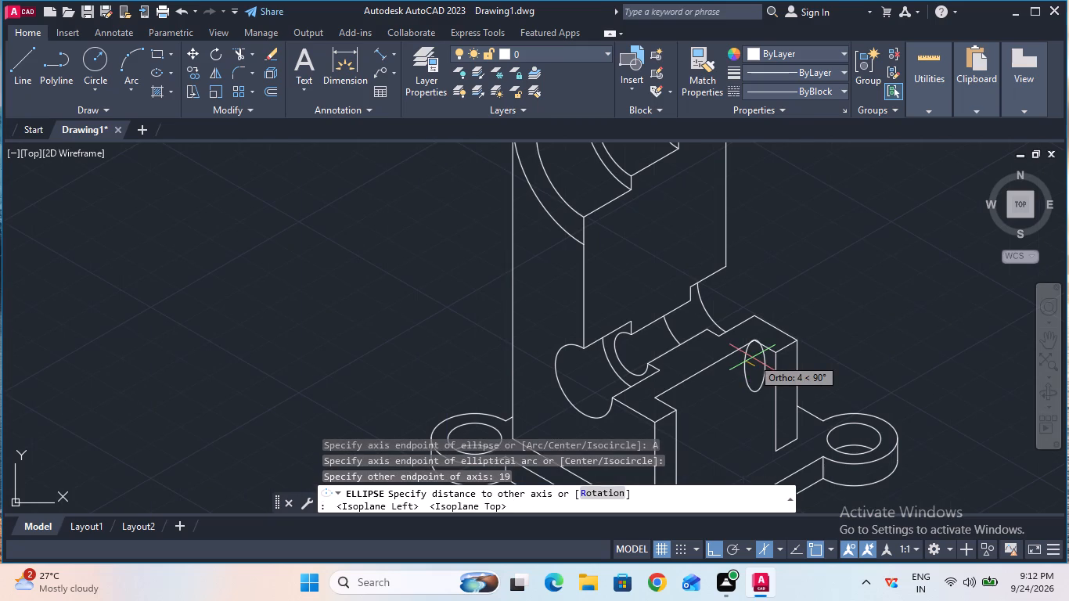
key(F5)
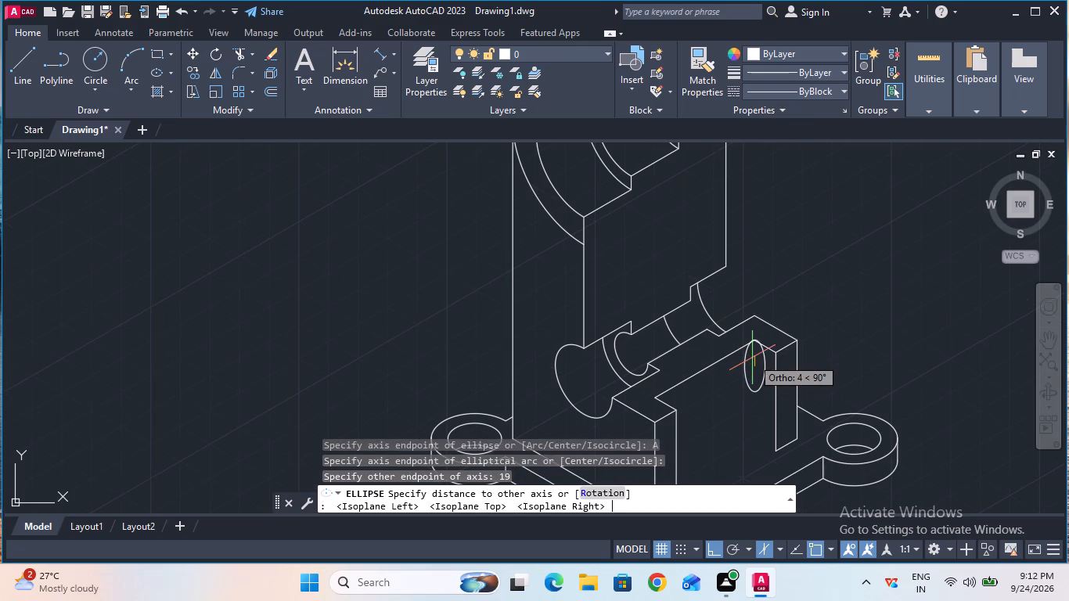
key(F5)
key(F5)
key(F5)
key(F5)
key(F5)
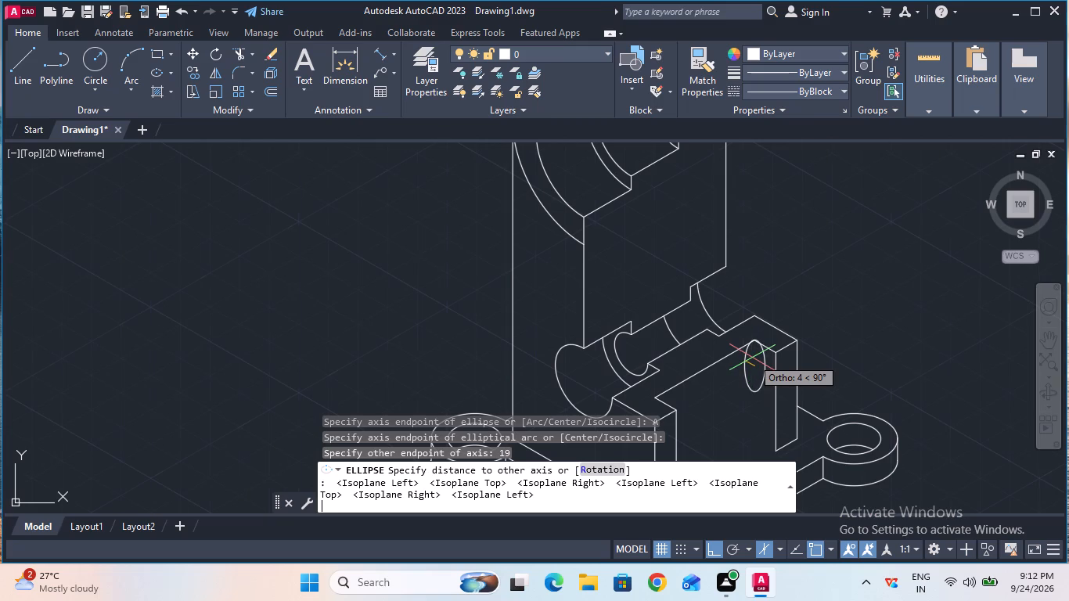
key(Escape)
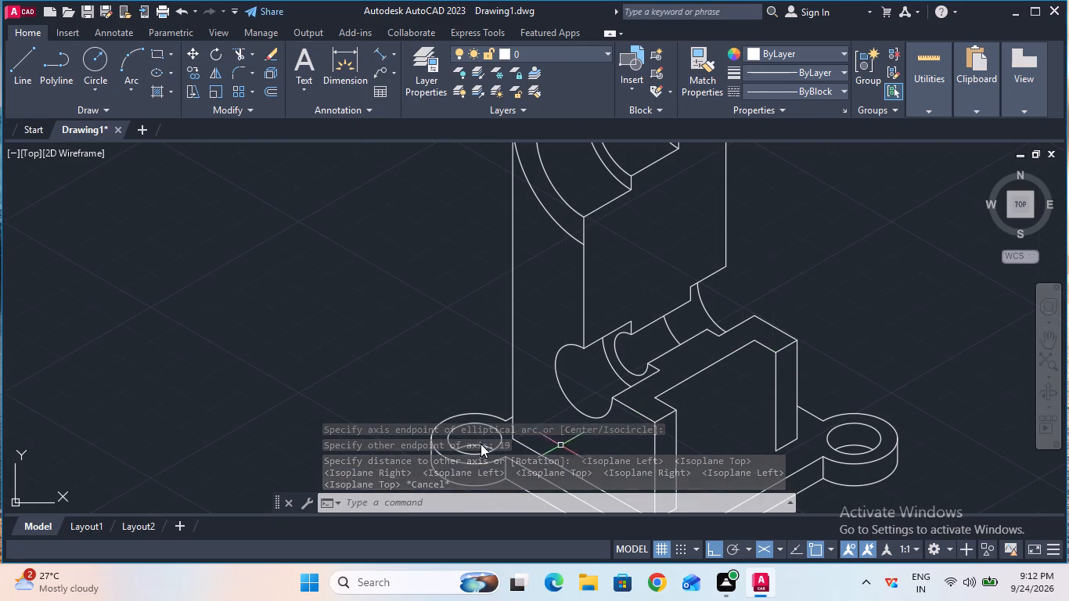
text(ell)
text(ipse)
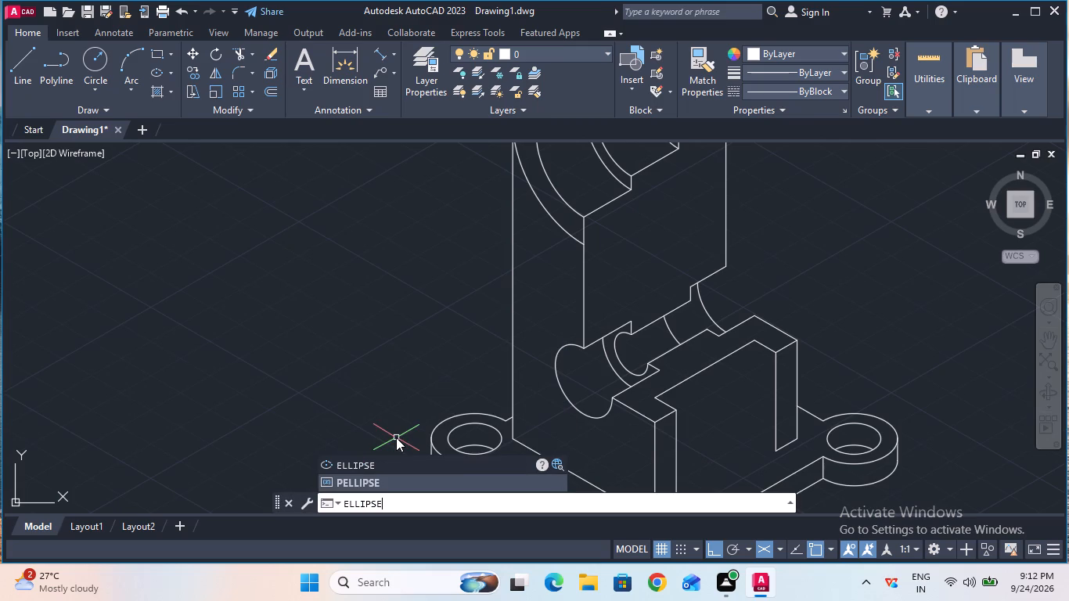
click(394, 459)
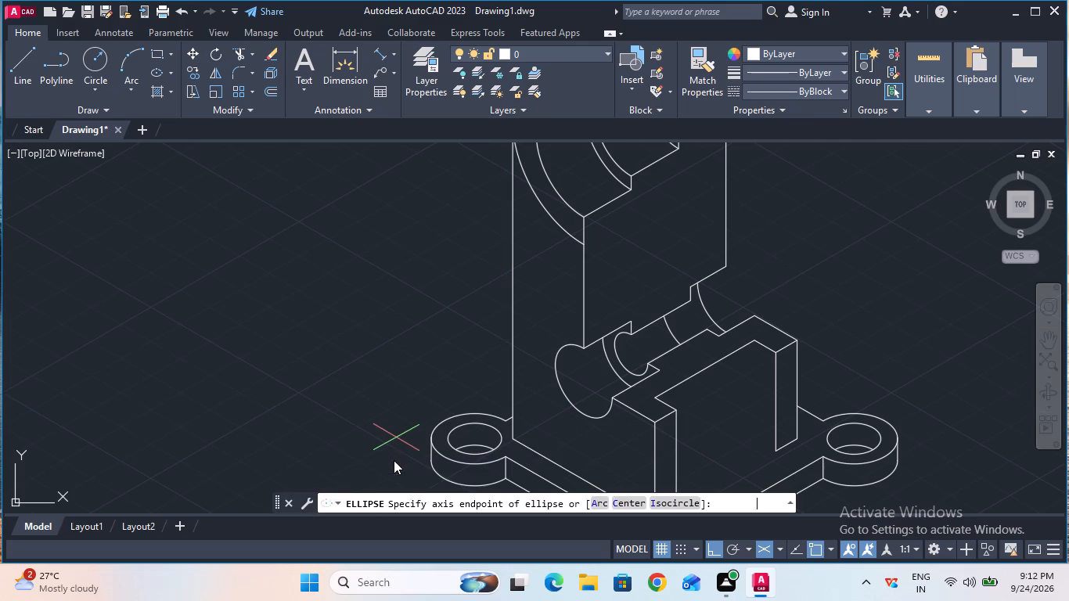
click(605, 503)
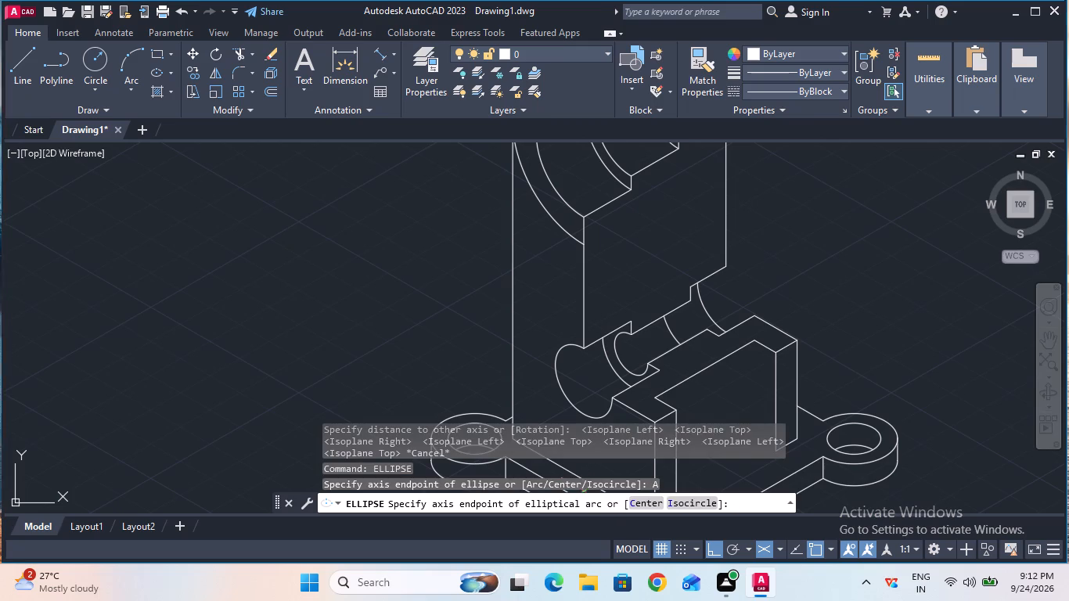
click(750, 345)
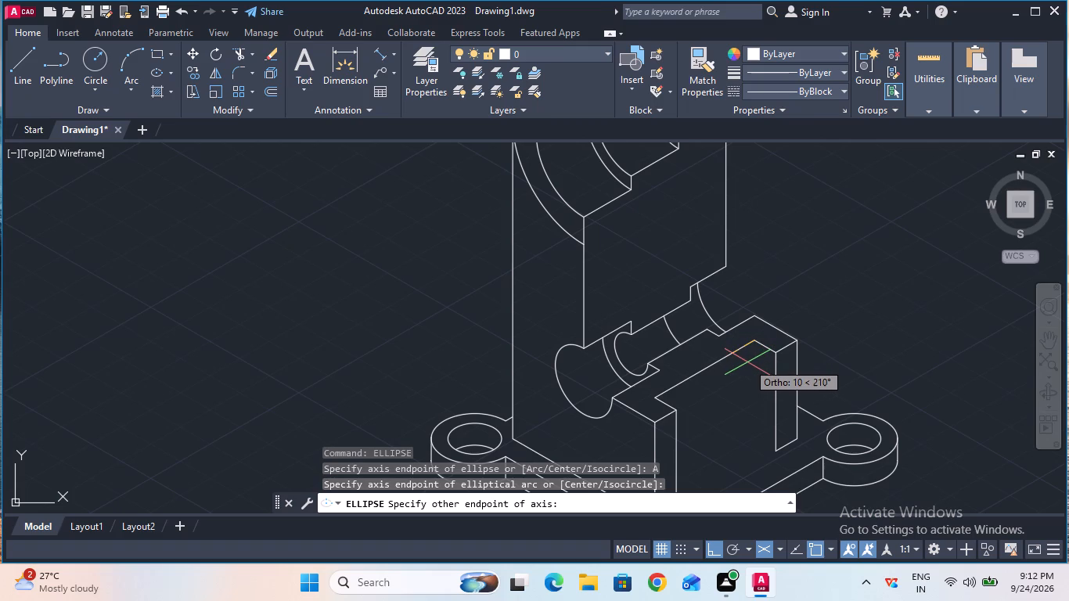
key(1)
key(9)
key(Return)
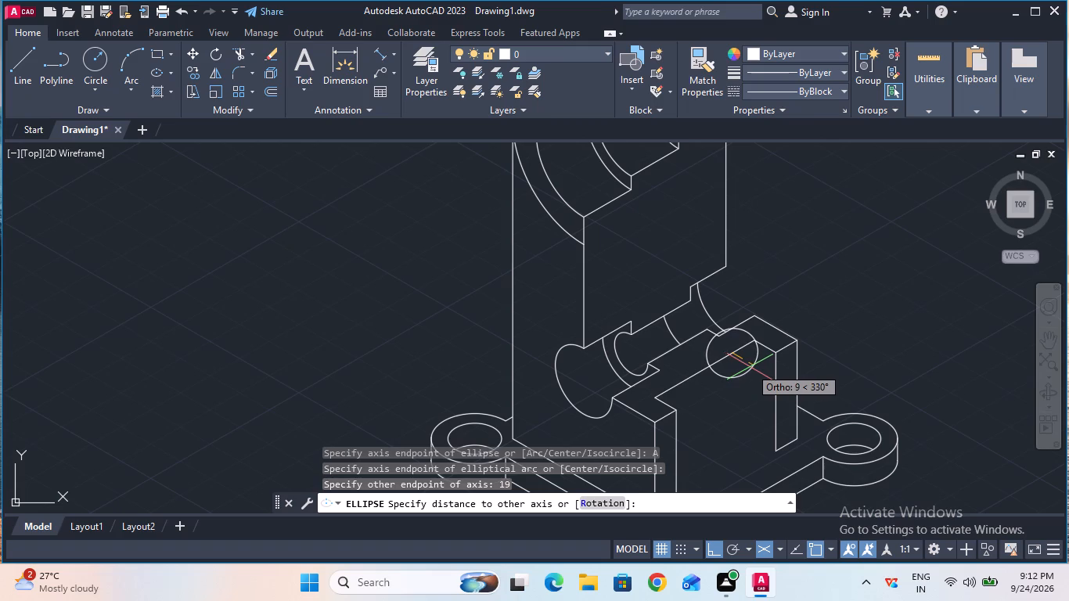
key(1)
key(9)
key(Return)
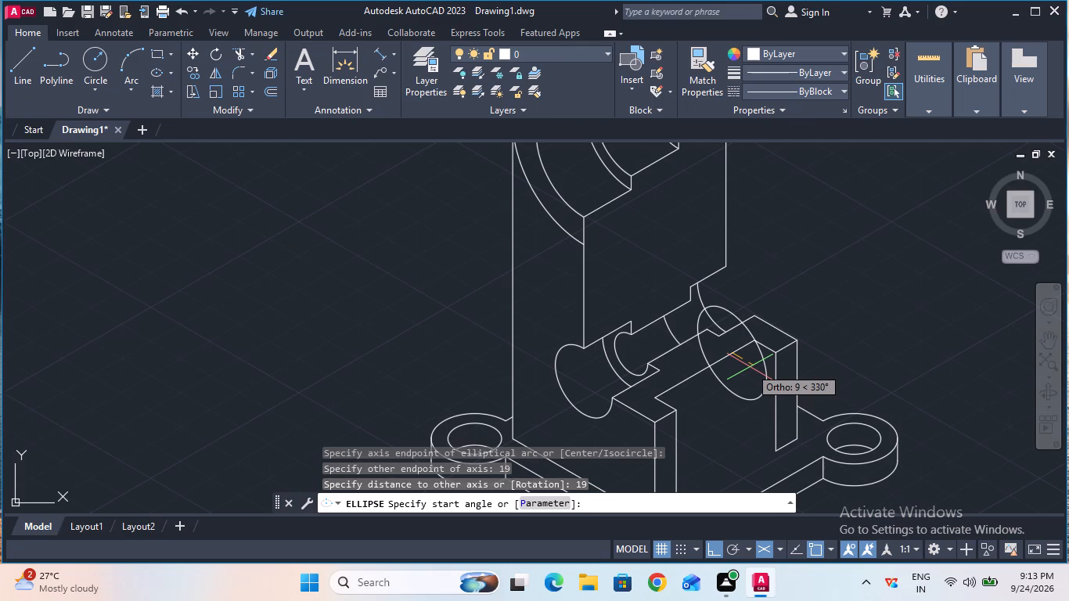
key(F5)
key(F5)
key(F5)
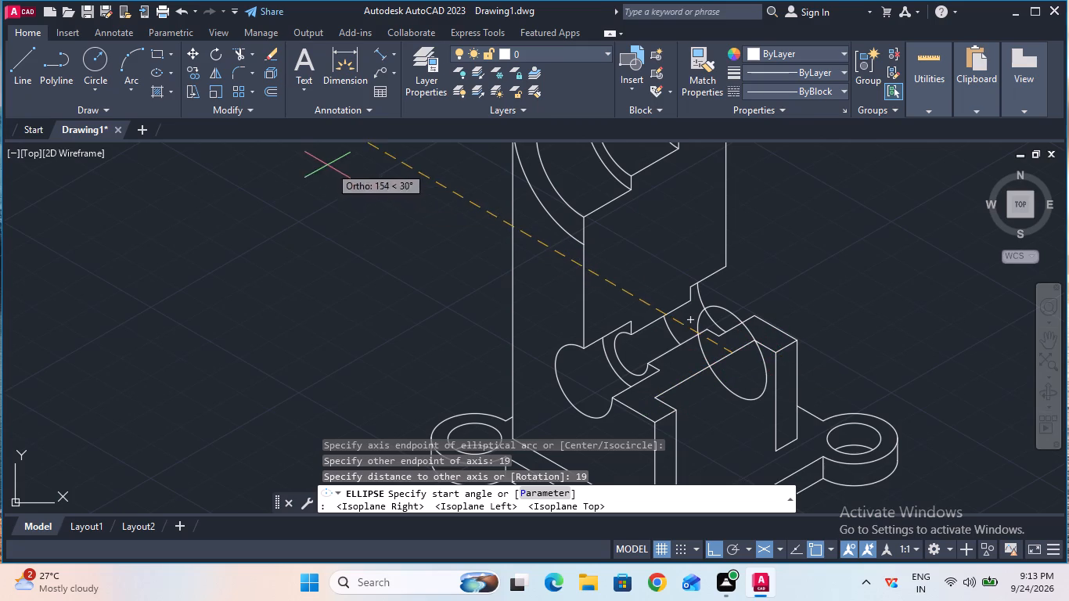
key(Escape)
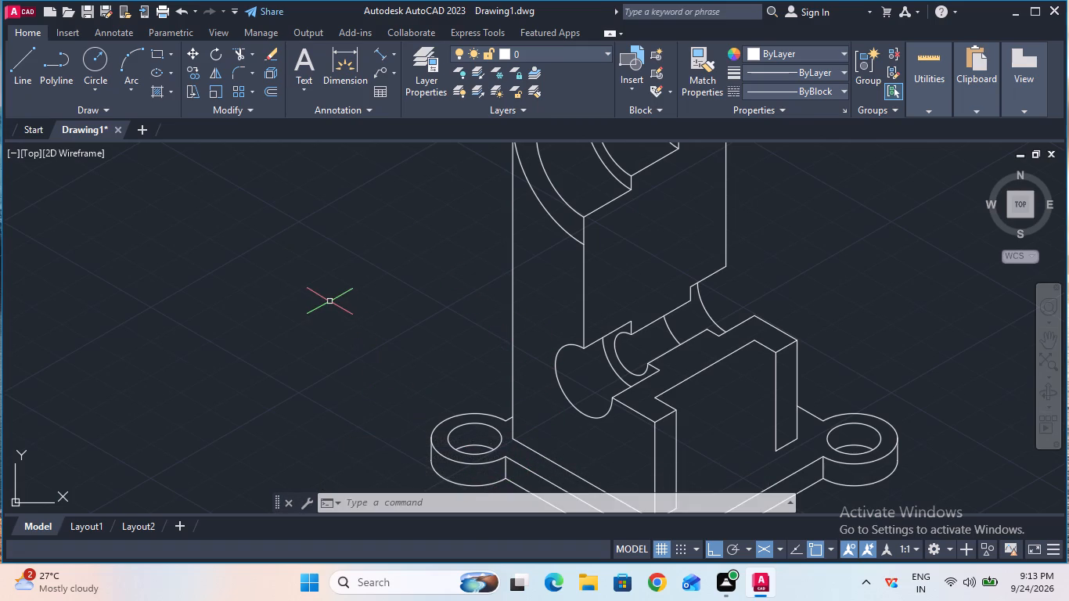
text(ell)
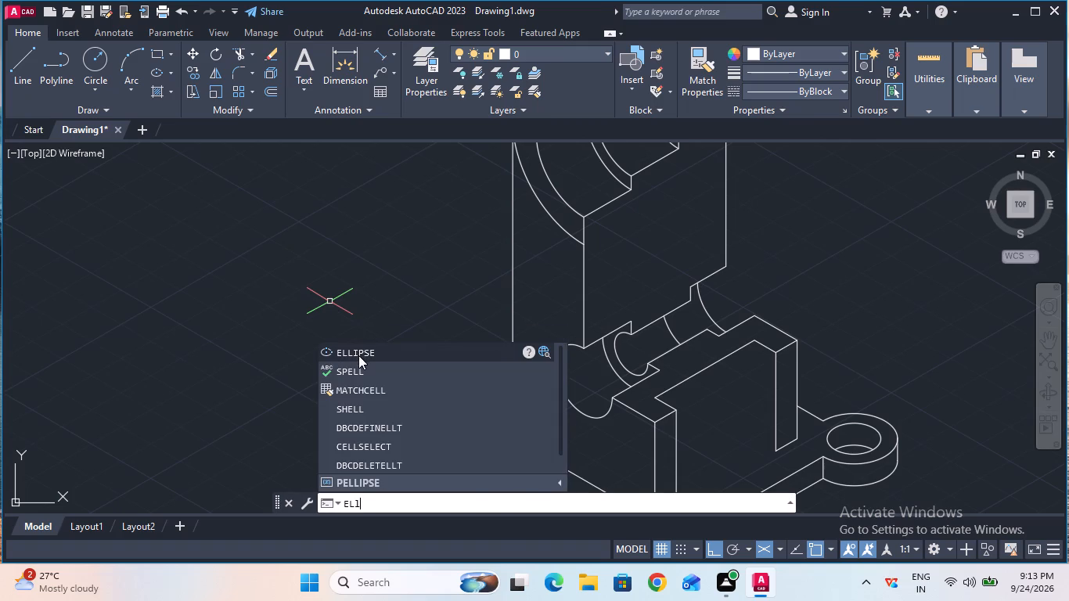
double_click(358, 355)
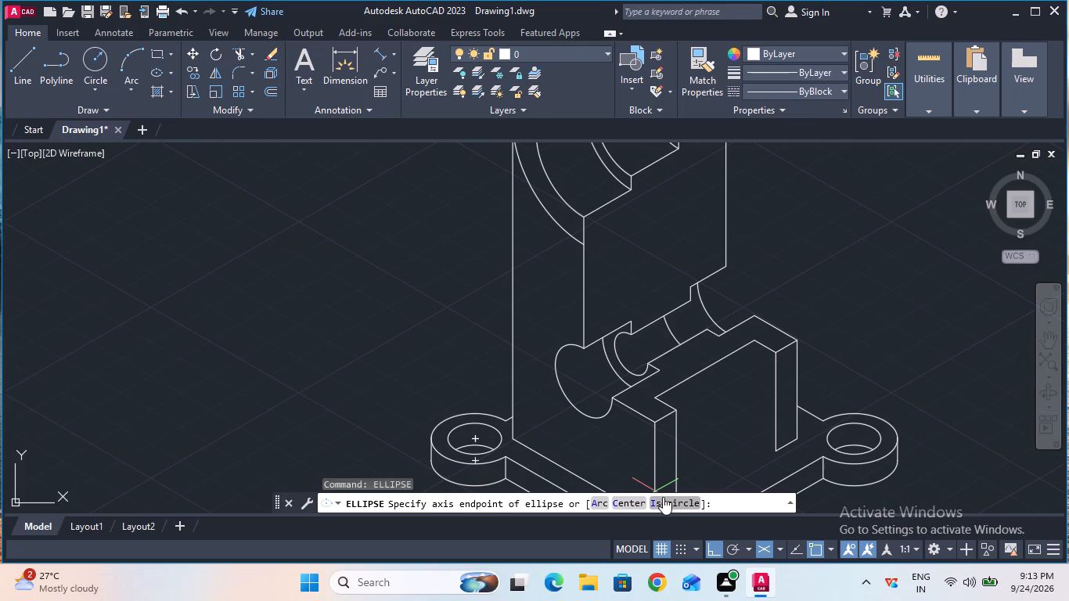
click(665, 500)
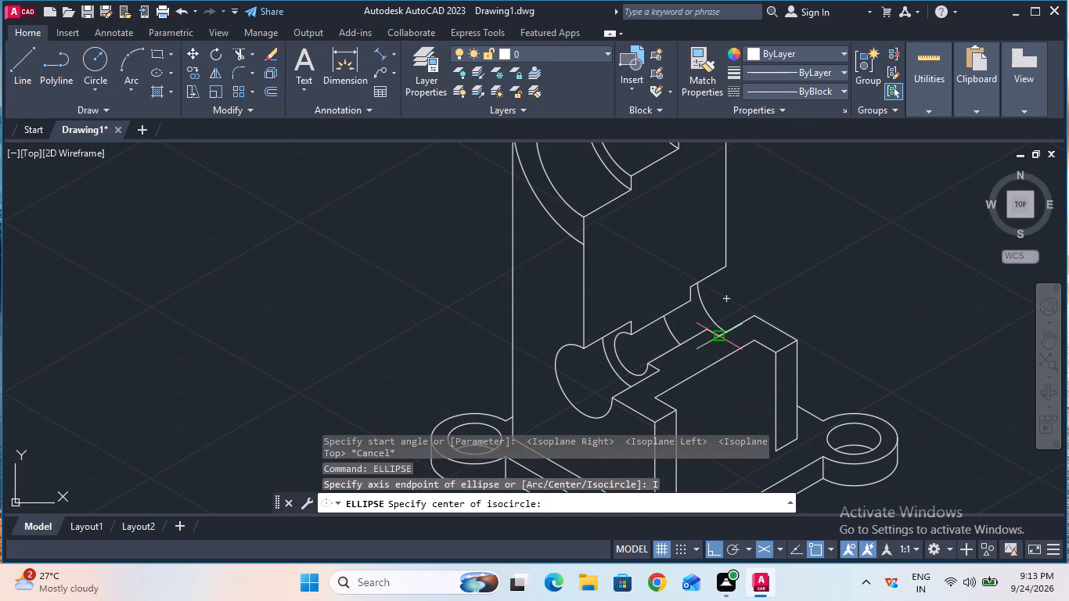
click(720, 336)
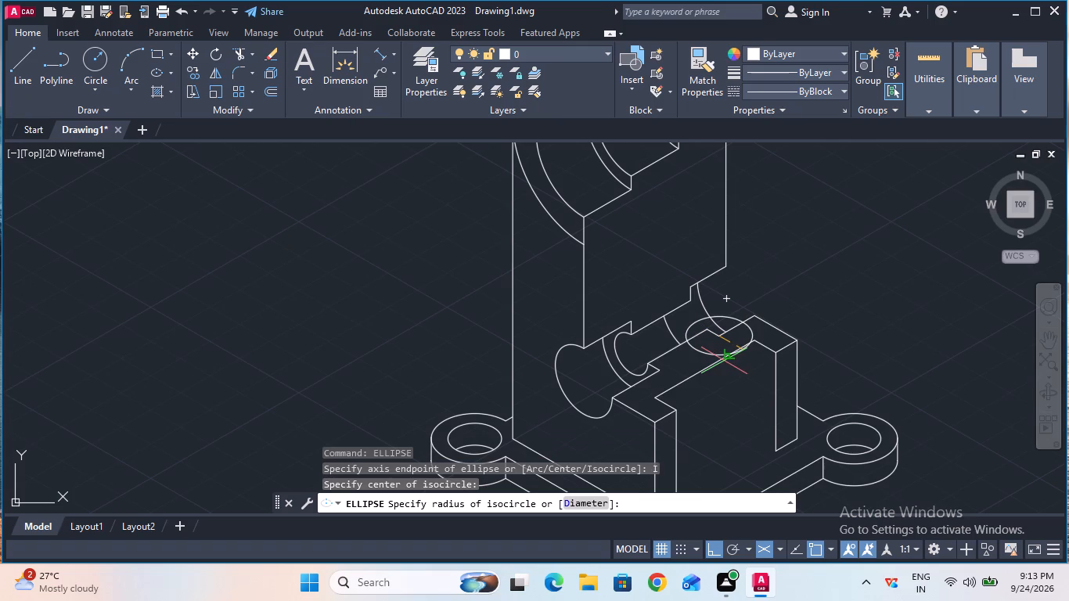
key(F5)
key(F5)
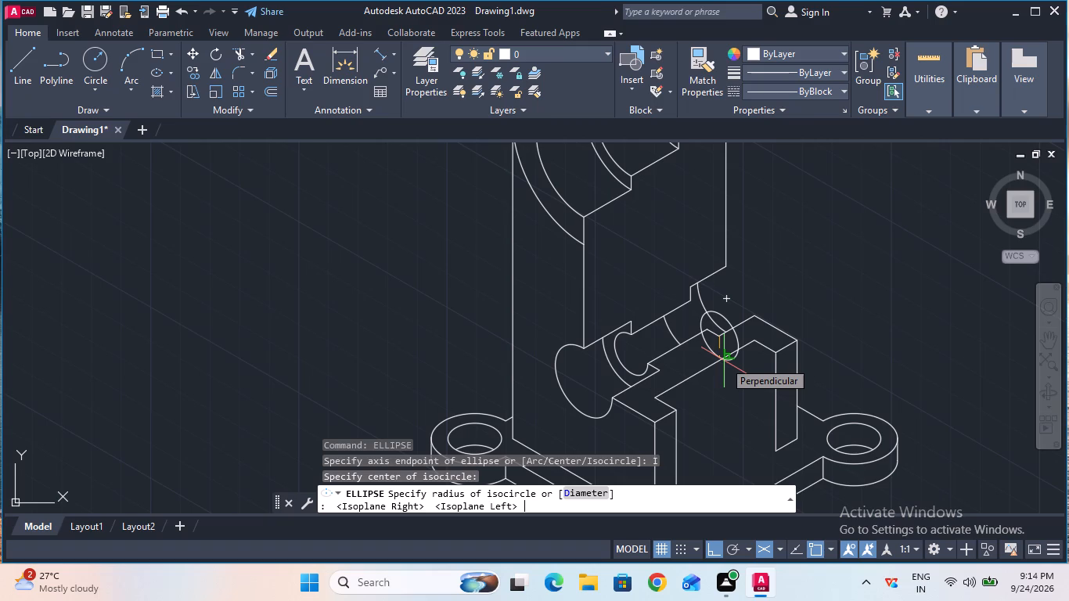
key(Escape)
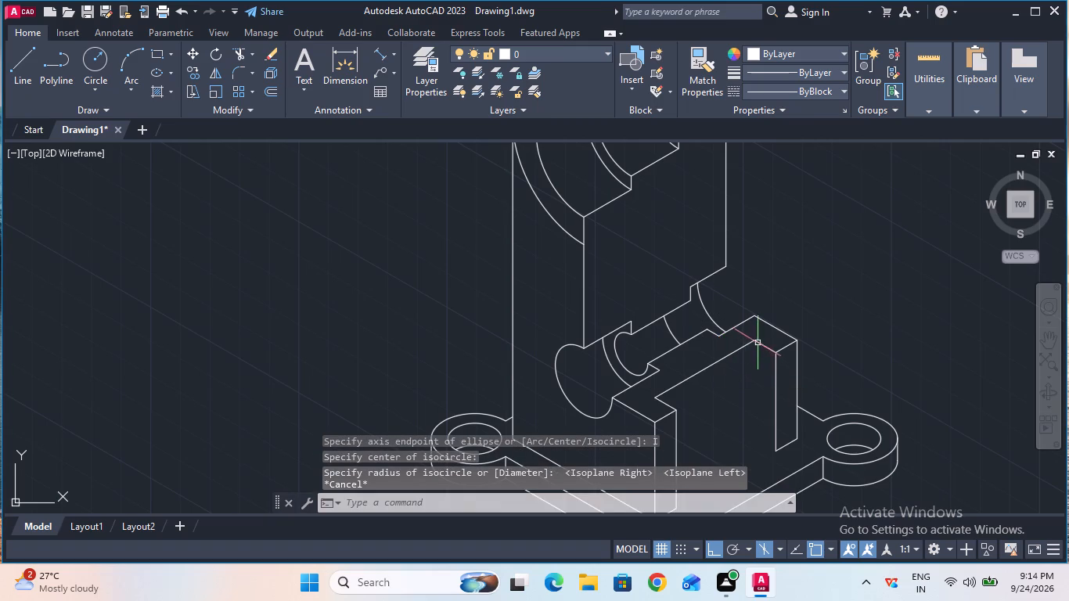
Extend the recess's short rear top edge past its inner corner to the rear block's top edge beside the lower bore.
click(251, 52)
click(267, 100)
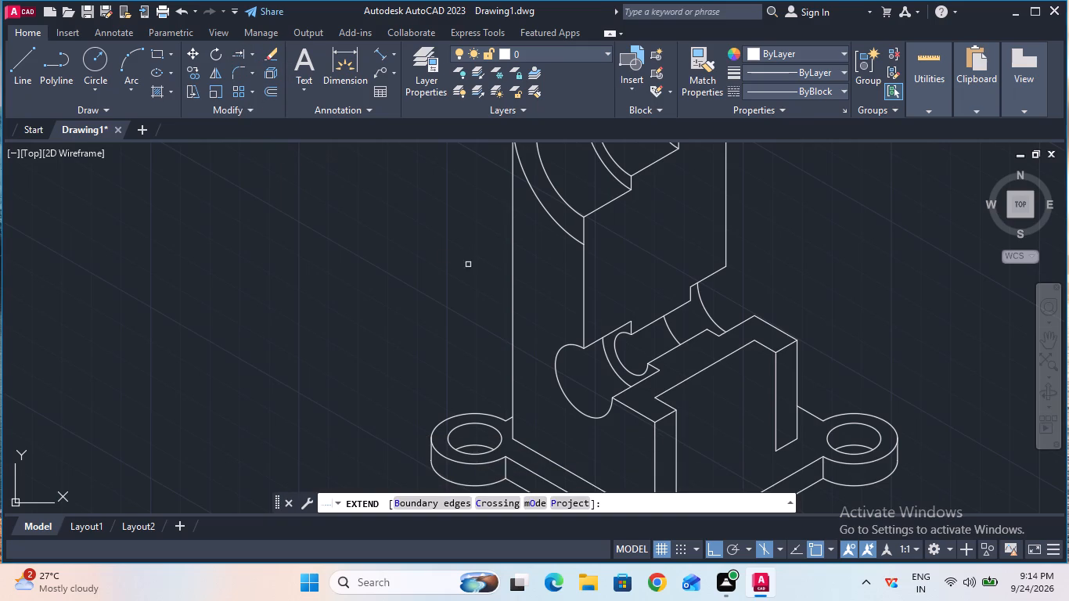
click(762, 344)
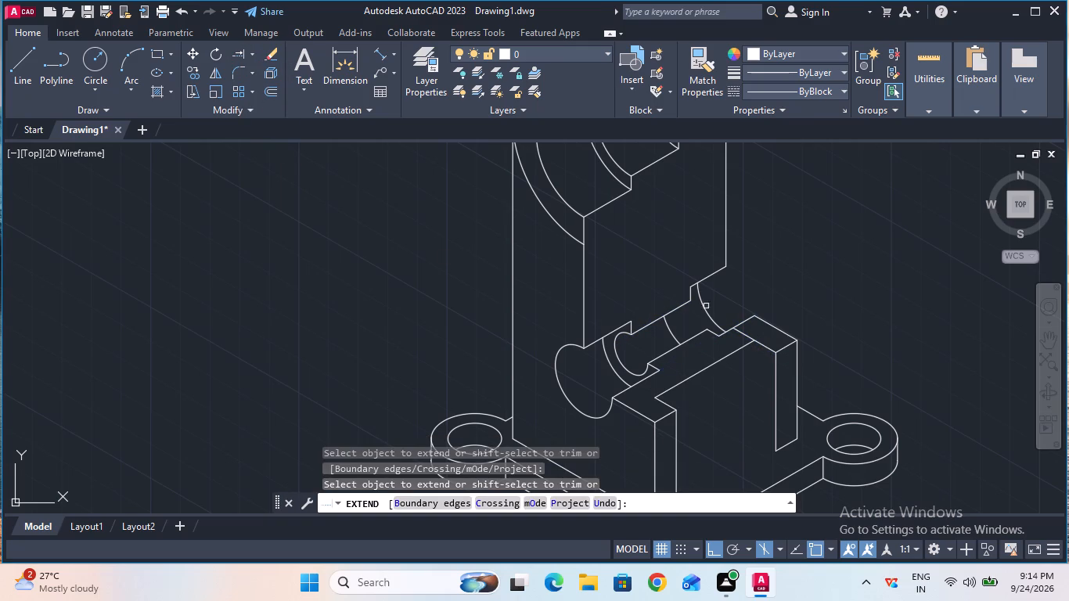
key(Escape)
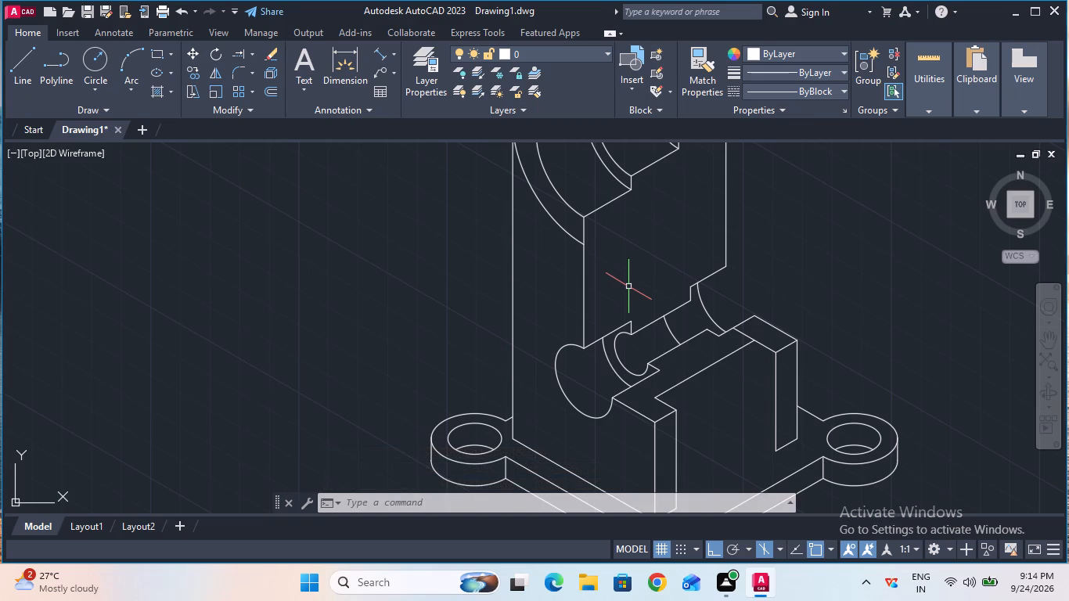
Draw a left-isoplane isocircle of radius 19 centred where the extended recess edge meets the rear block's top edge.
text(ell)
click(422, 358)
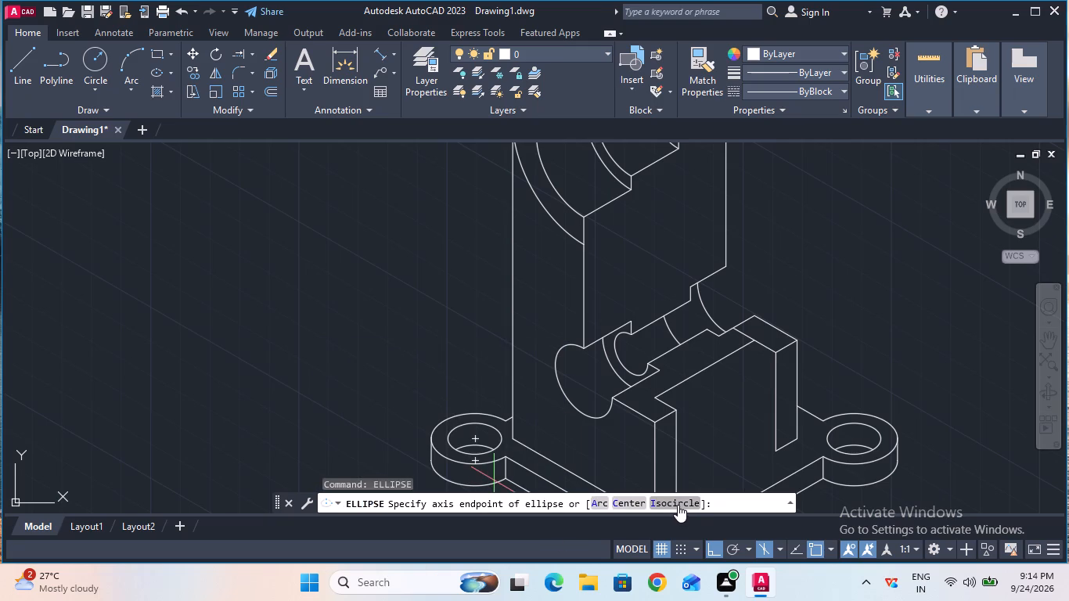
click(678, 505)
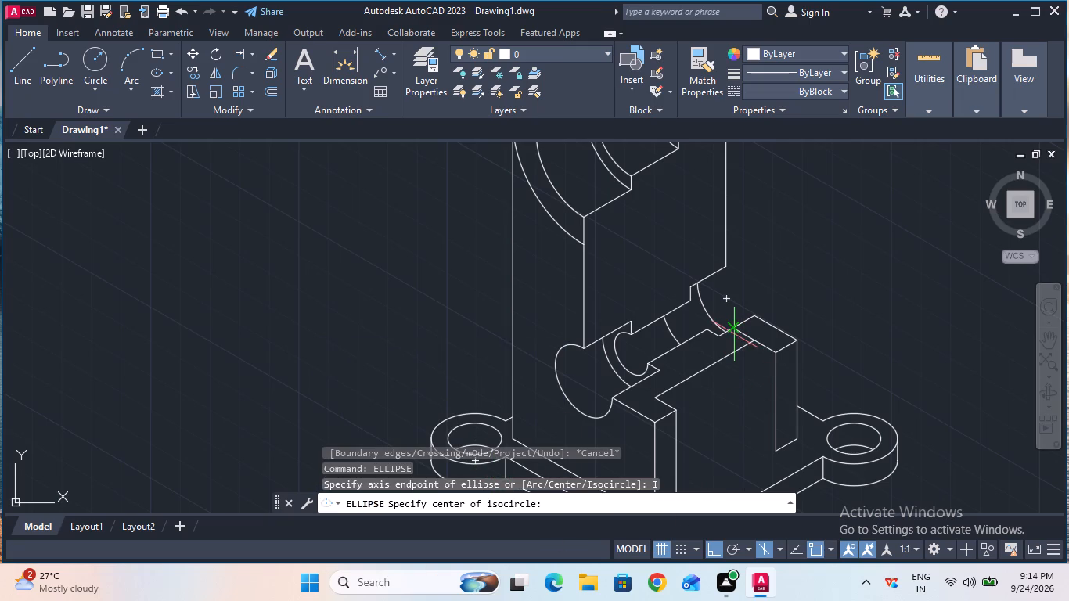
click(734, 332)
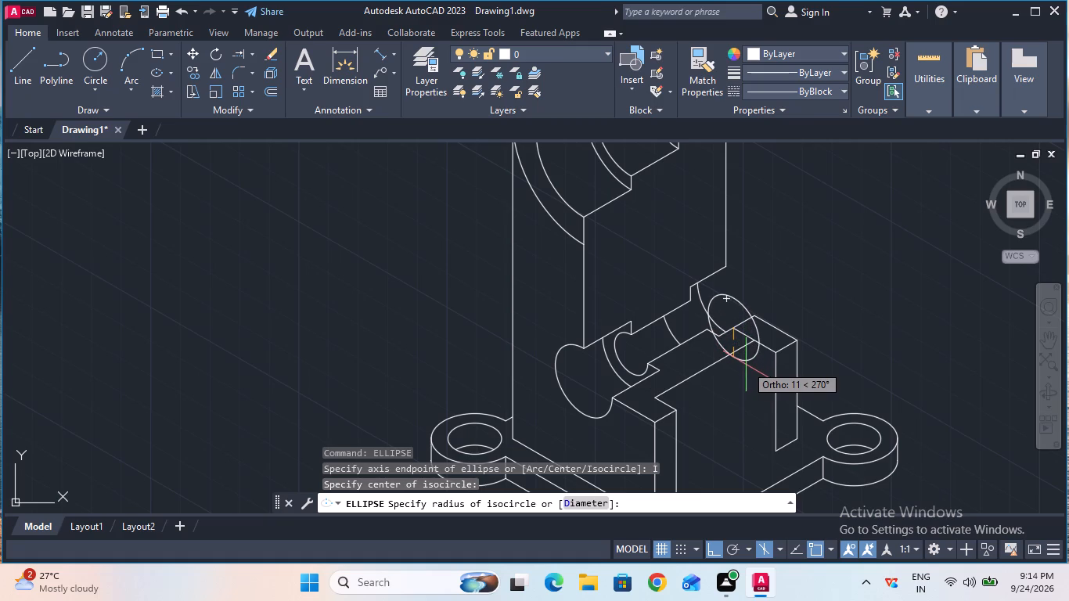
key(1)
key(9)
key(Return)
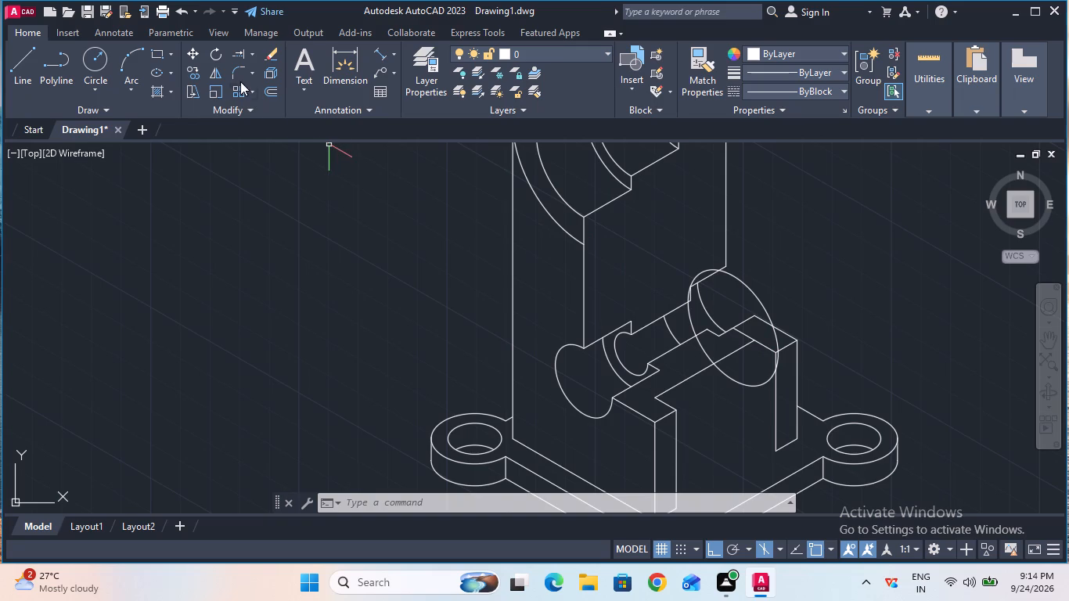
Move the radius-19 isocircle from the rear block's end-face top corner to the recess's inner rear top corner.
click(195, 58)
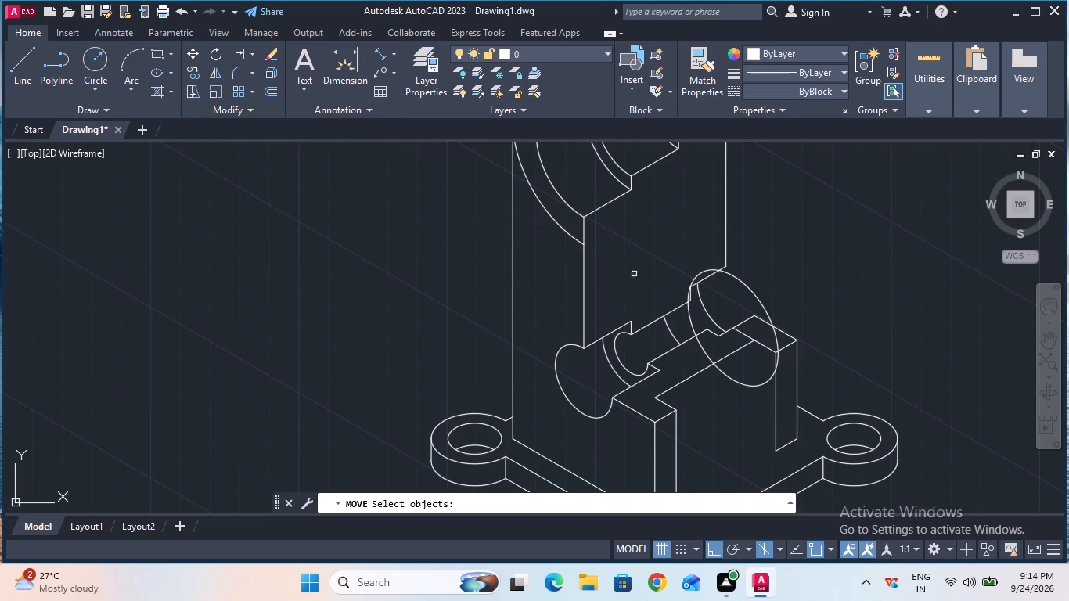
click(763, 307)
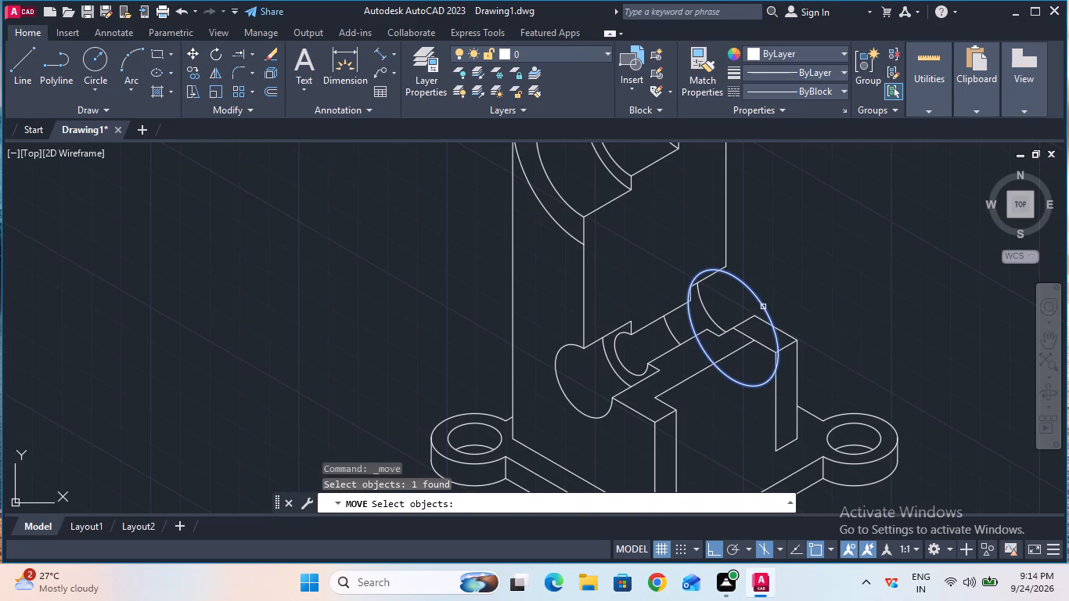
key(Return)
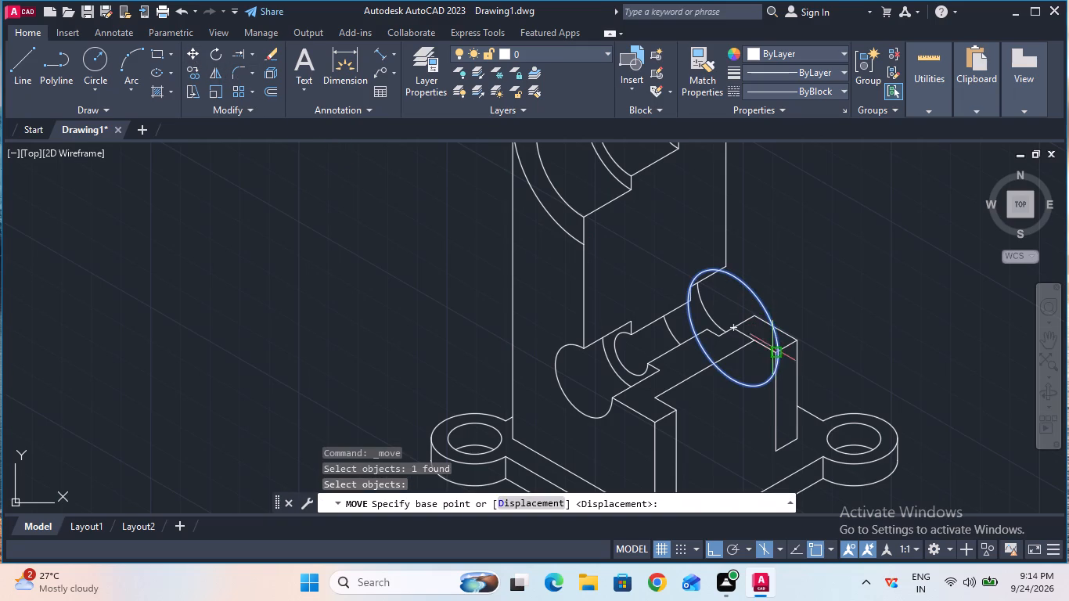
click(777, 351)
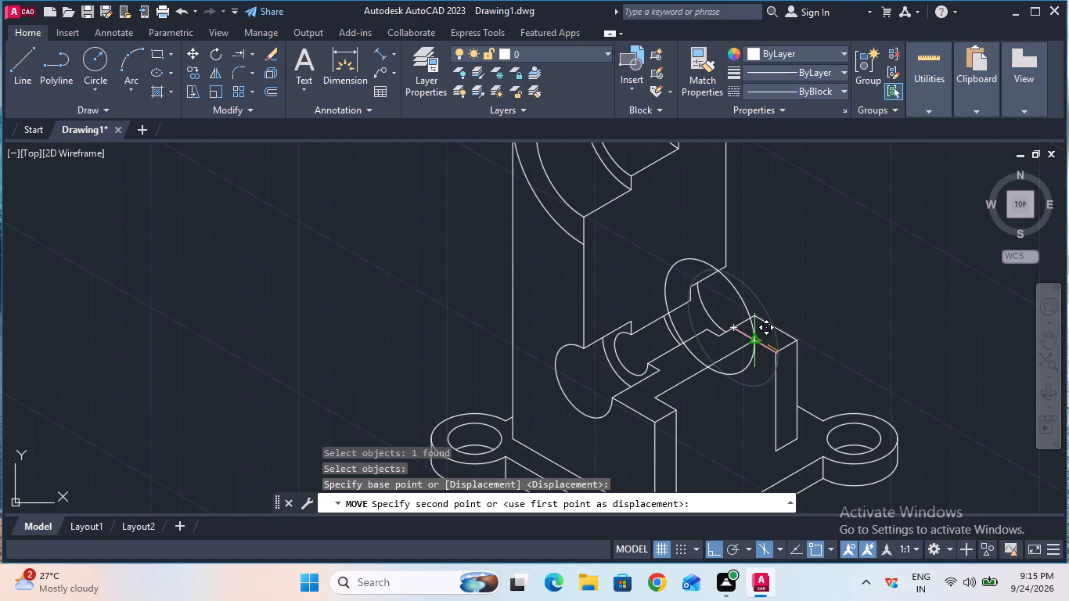
click(759, 342)
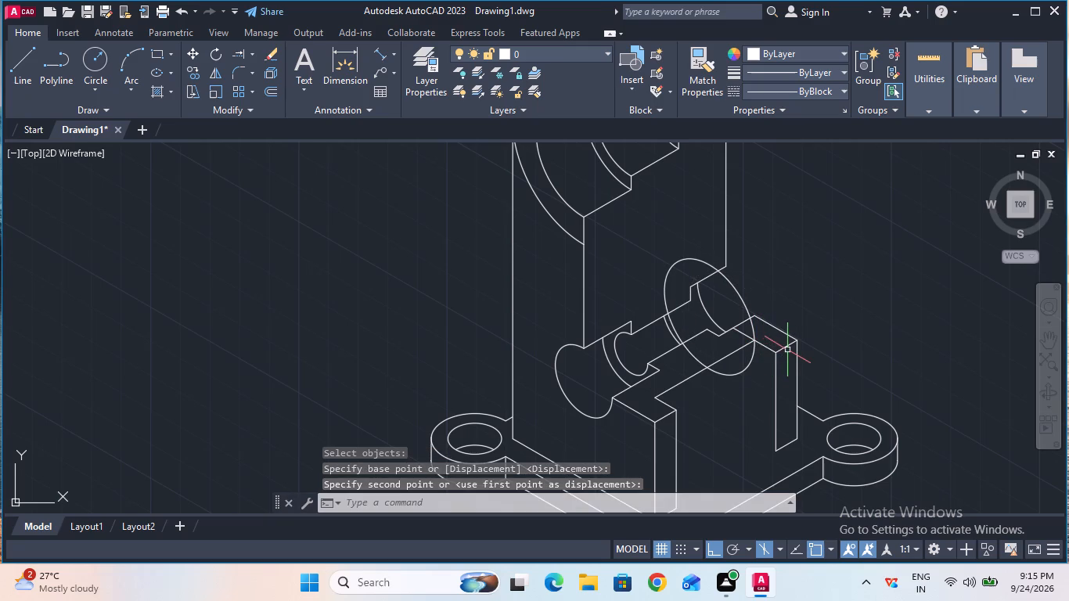
key(Escape)
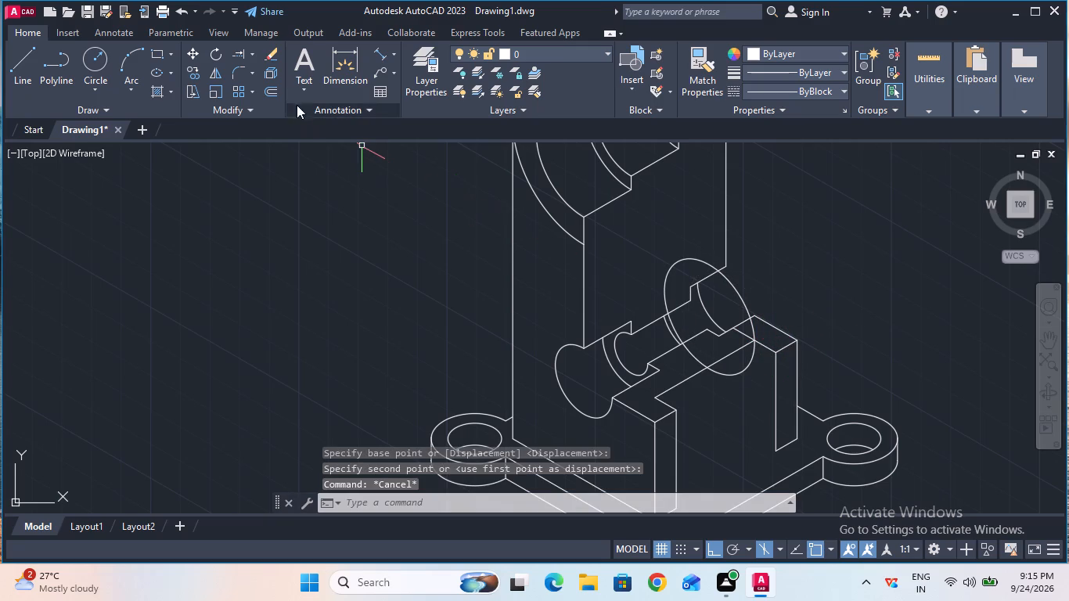
Trim the moved isocircle down to the lower arc beneath the recess's long top edge, beside the rear block.
click(250, 54)
click(257, 74)
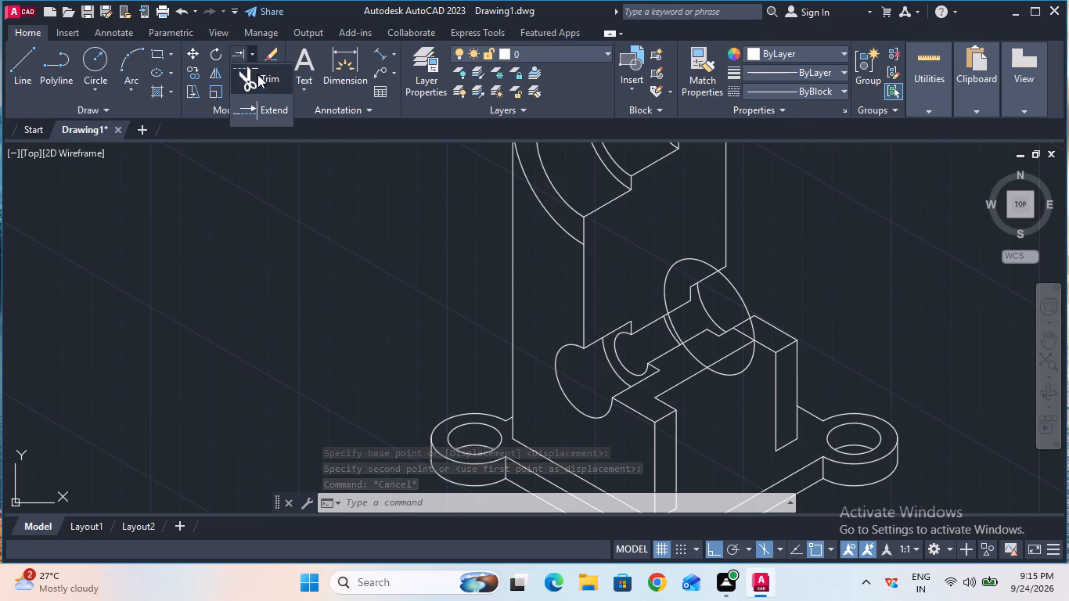
click(673, 267)
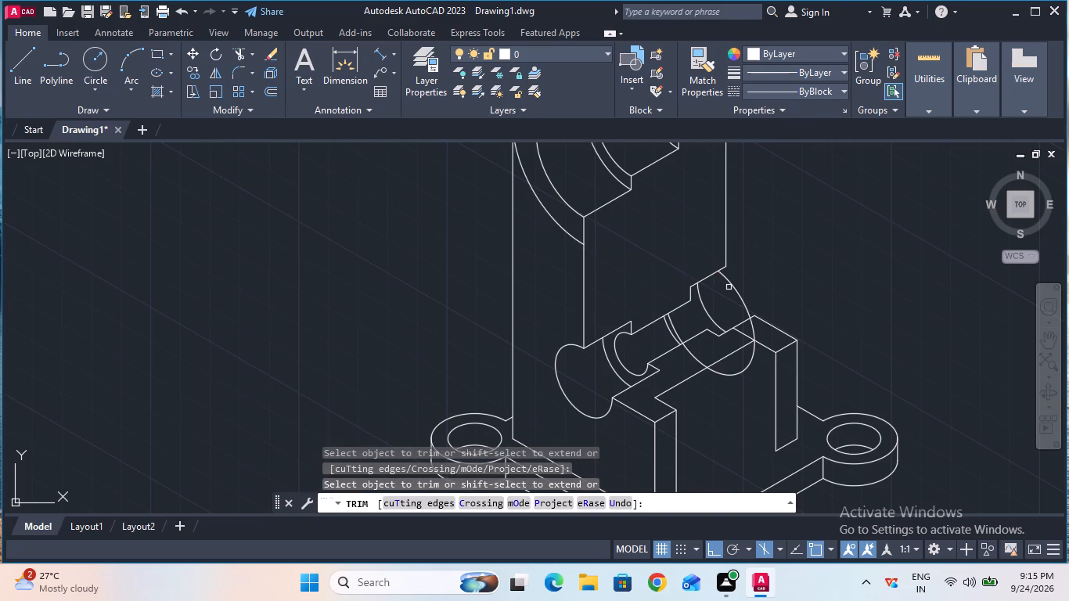
click(737, 290)
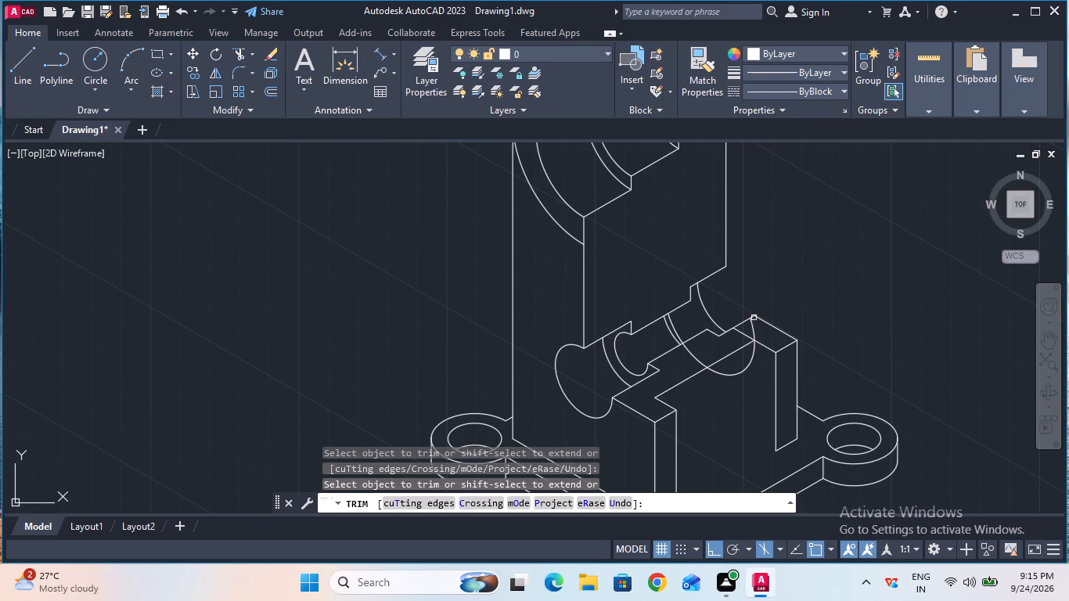
click(754, 325)
click(671, 321)
click(694, 354)
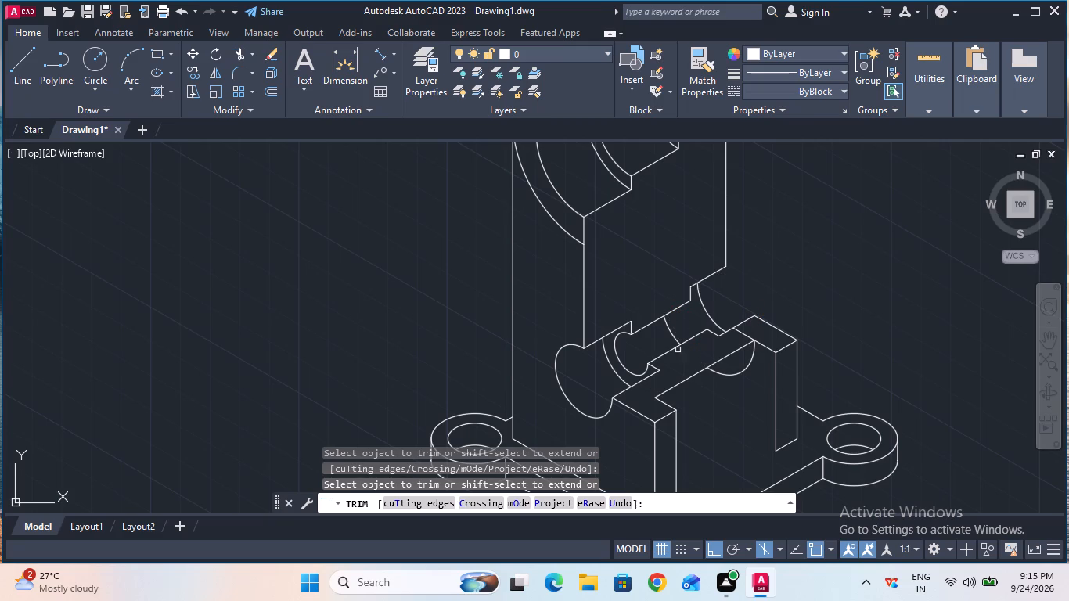
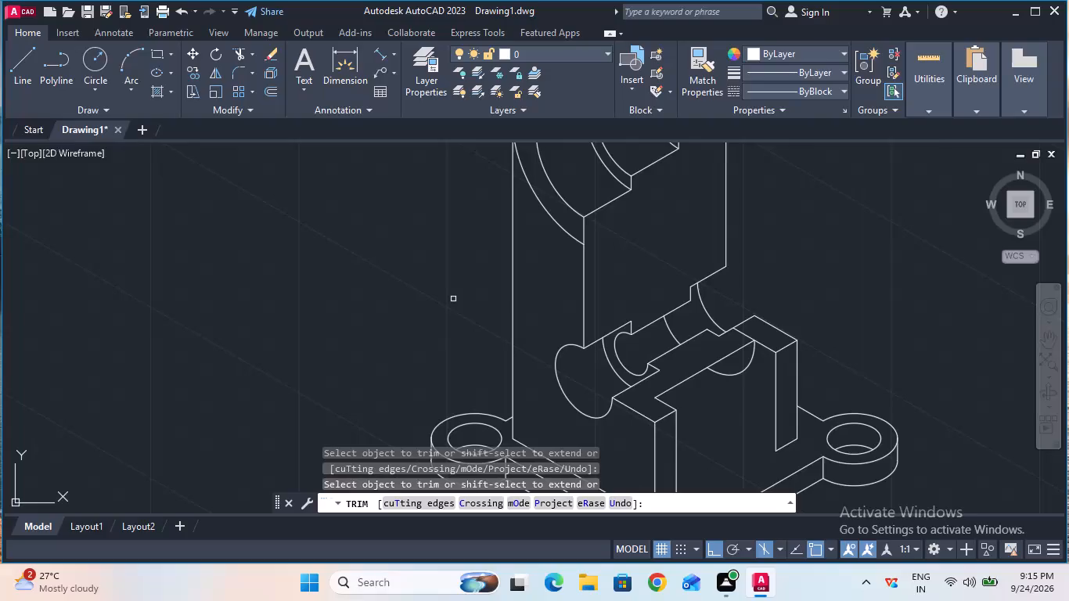
In the top isoplane, draw a 5-unit line from the recess arc's quadrant towards the front block, parallel to the long edge.
key(Escape)
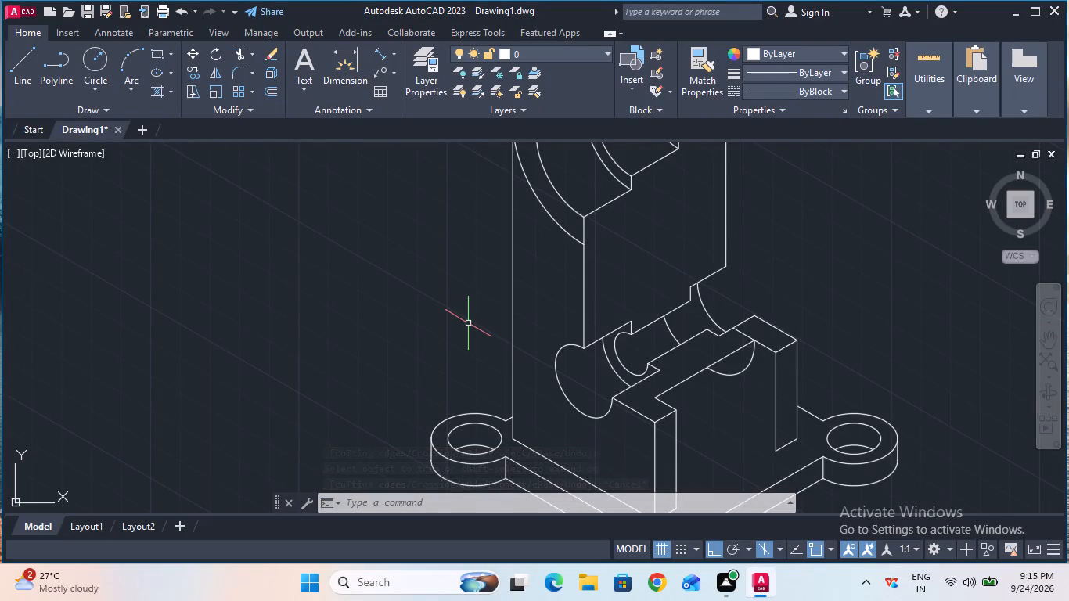
double_click(33, 78)
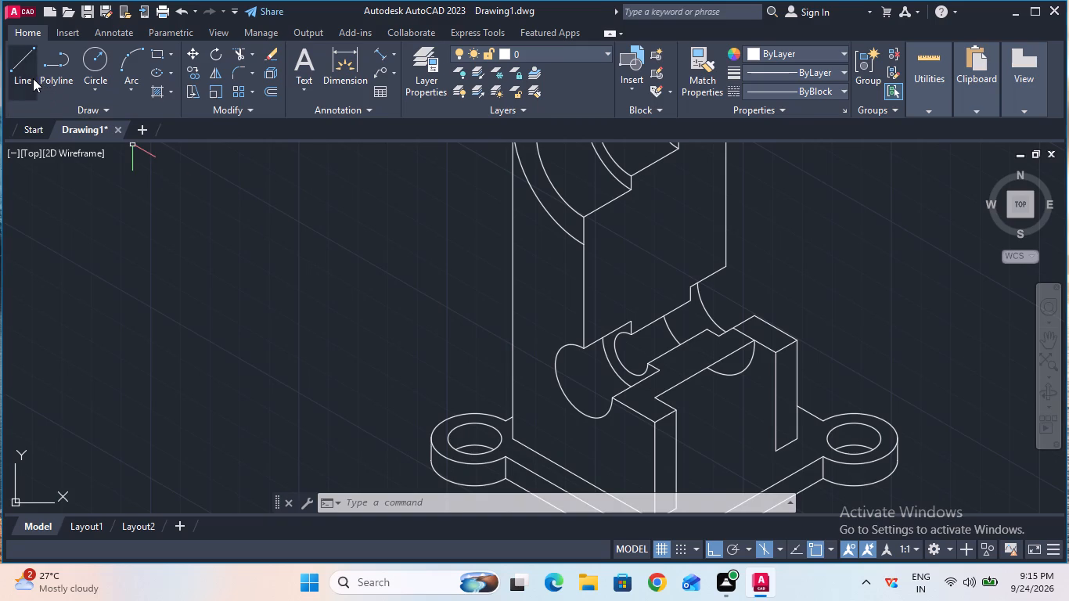
click(741, 377)
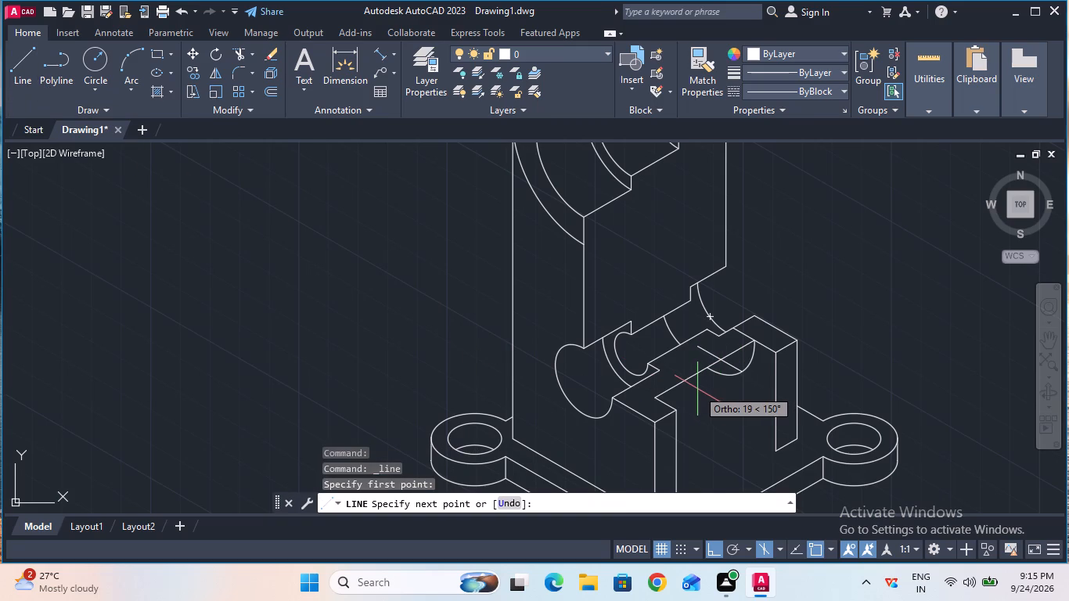
key(F5)
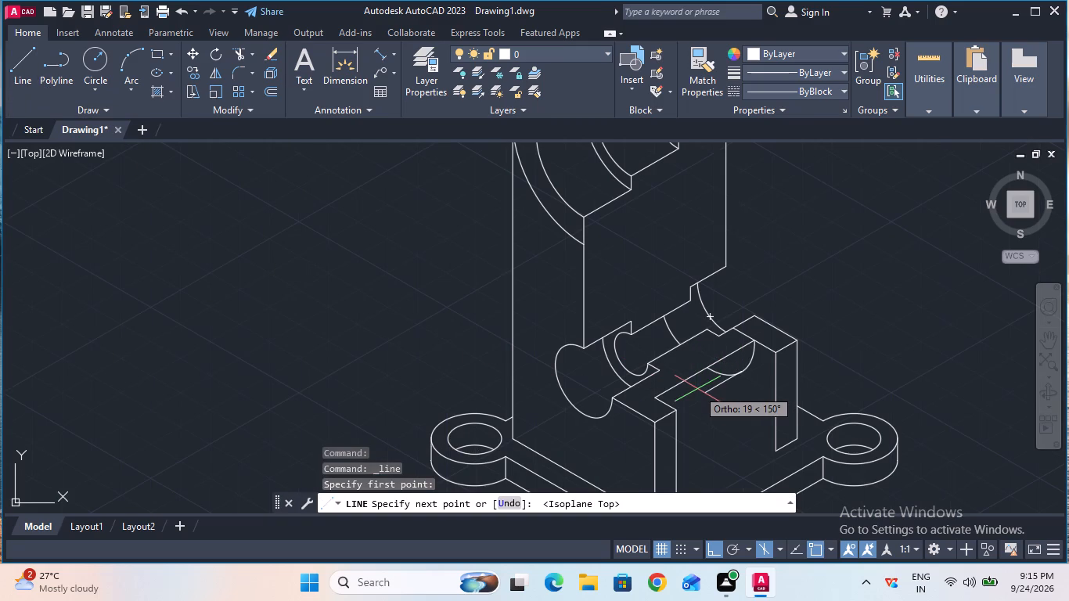
key(Escape)
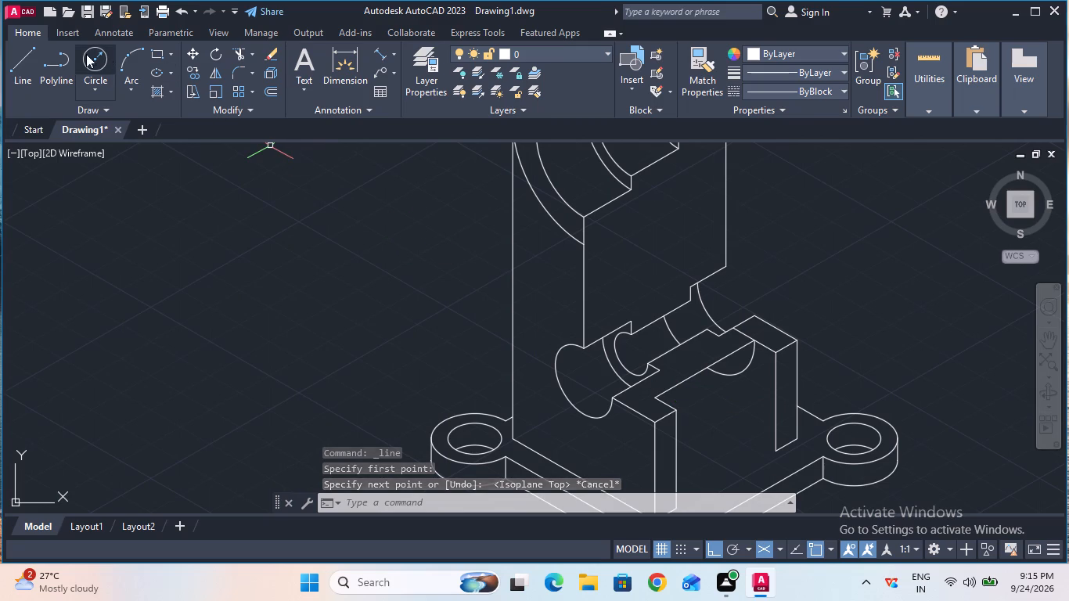
click(23, 65)
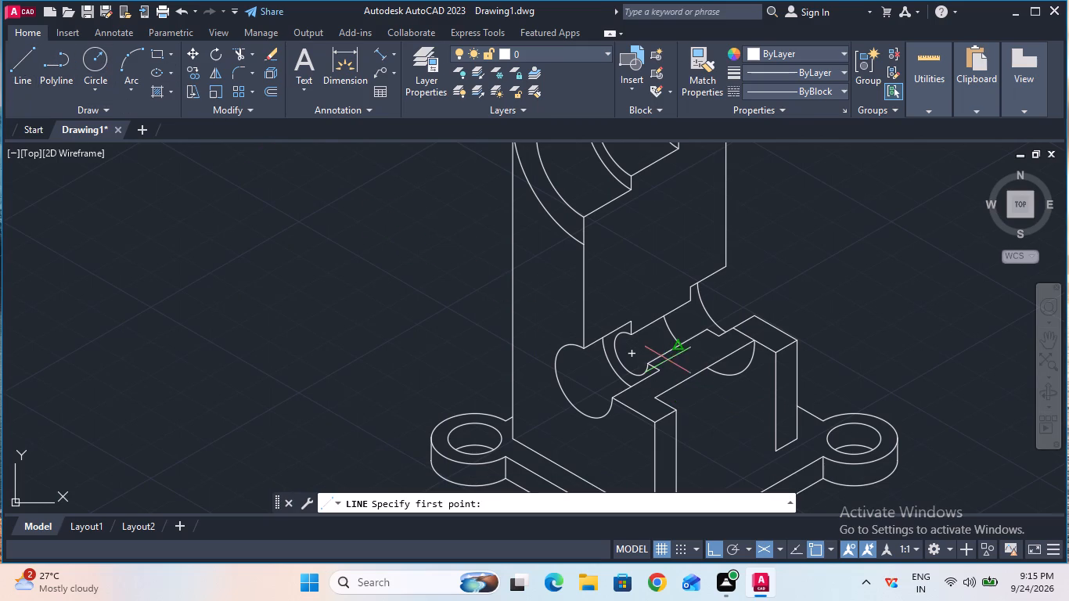
click(740, 371)
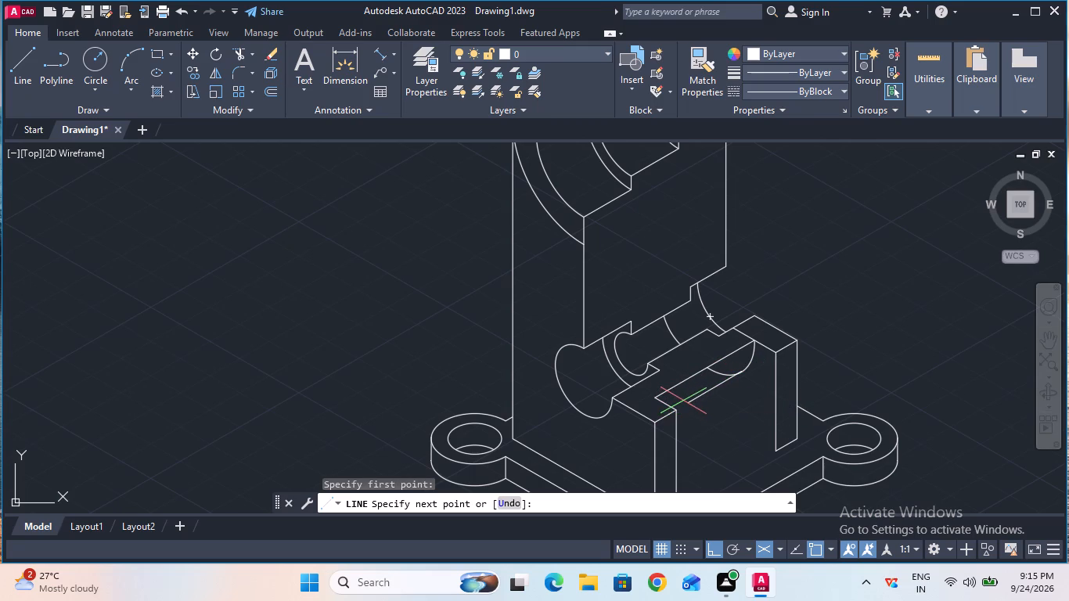
key(5)
key(Return)
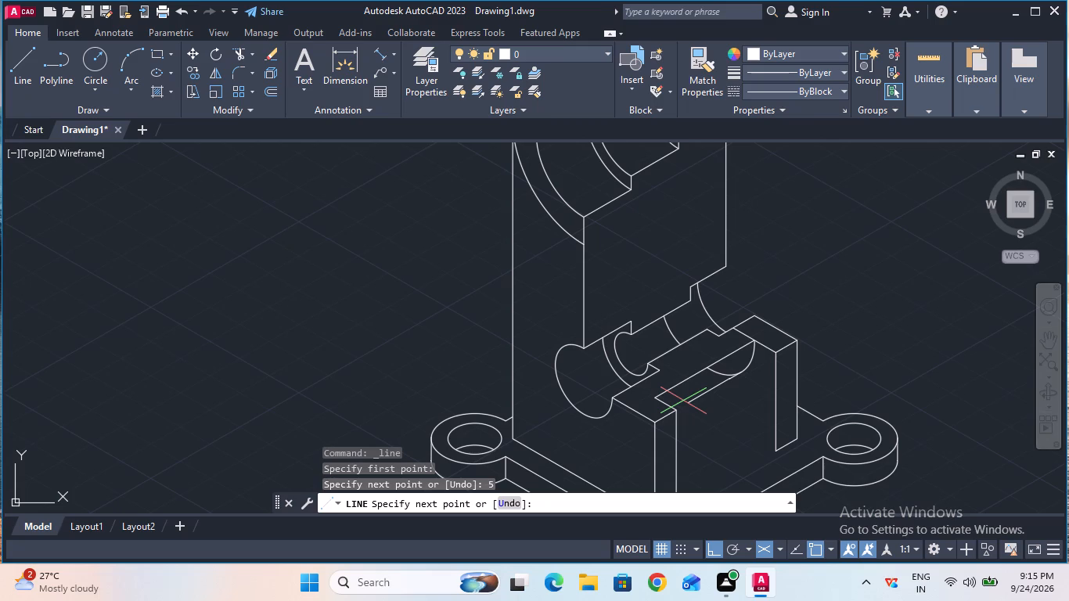
key(Escape)
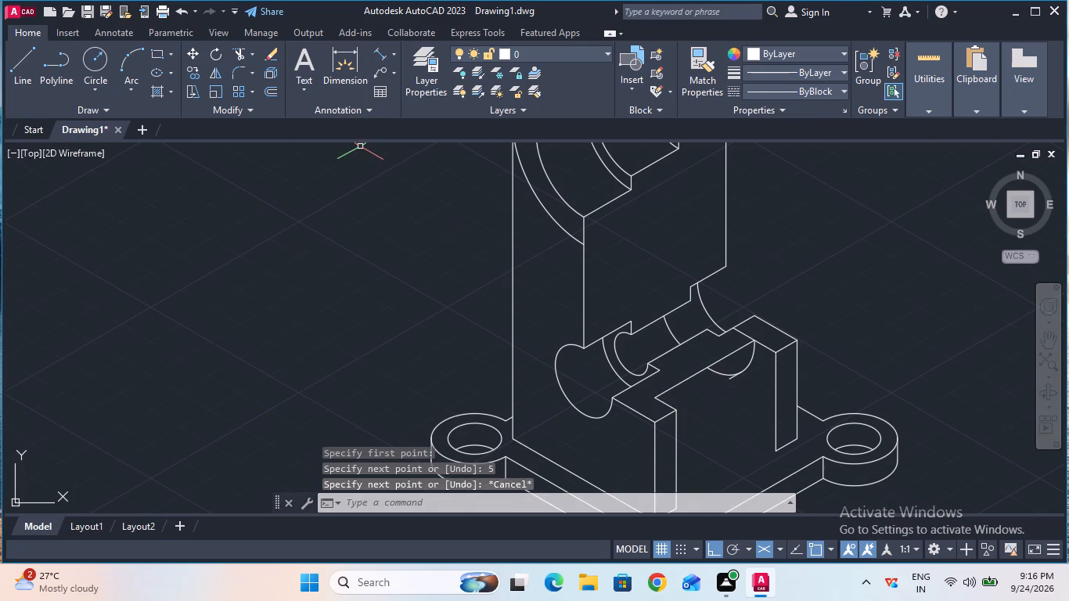
Extend the 5-unit line below the recess's long edge to the front block's top corner.
click(250, 58)
click(261, 103)
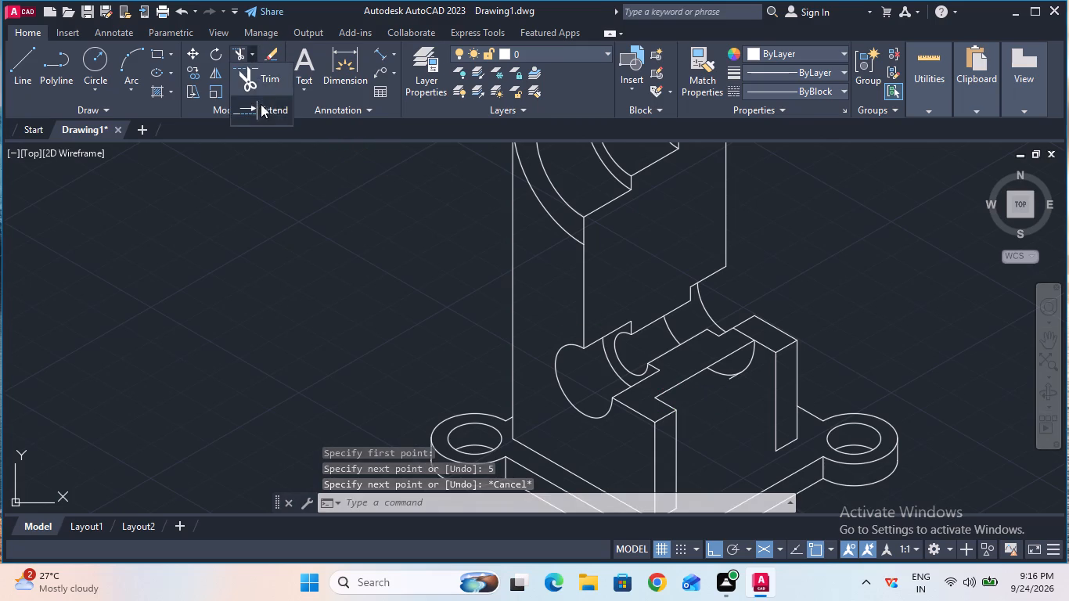
click(732, 380)
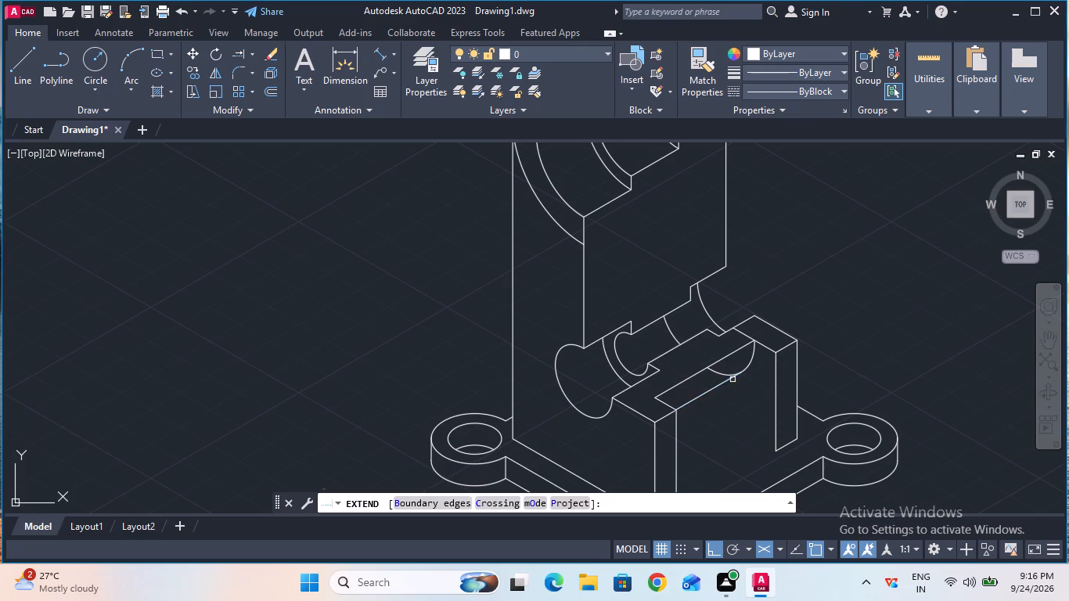
key(Escape)
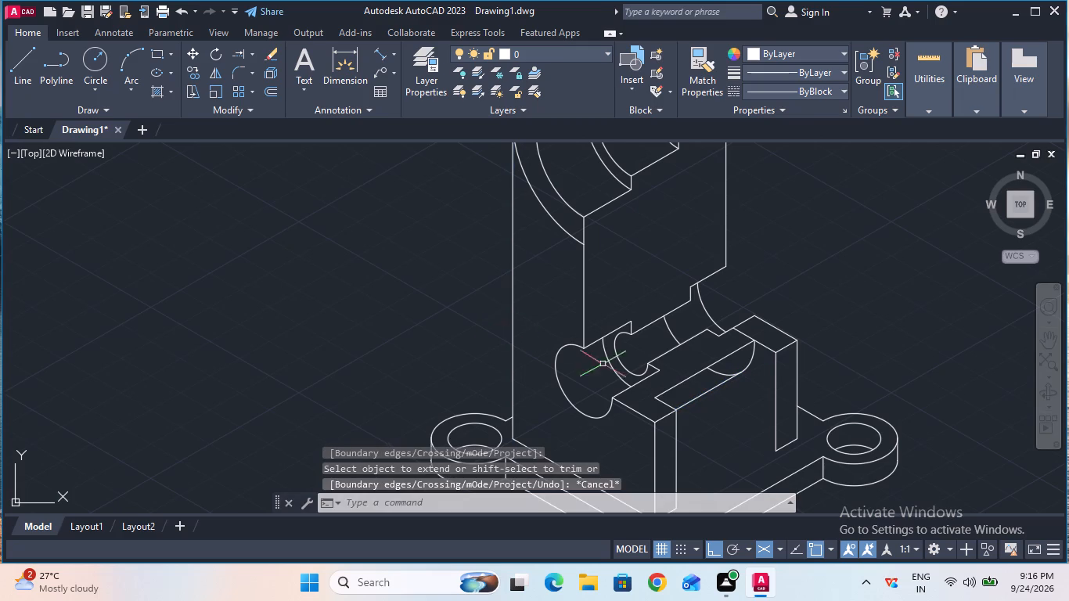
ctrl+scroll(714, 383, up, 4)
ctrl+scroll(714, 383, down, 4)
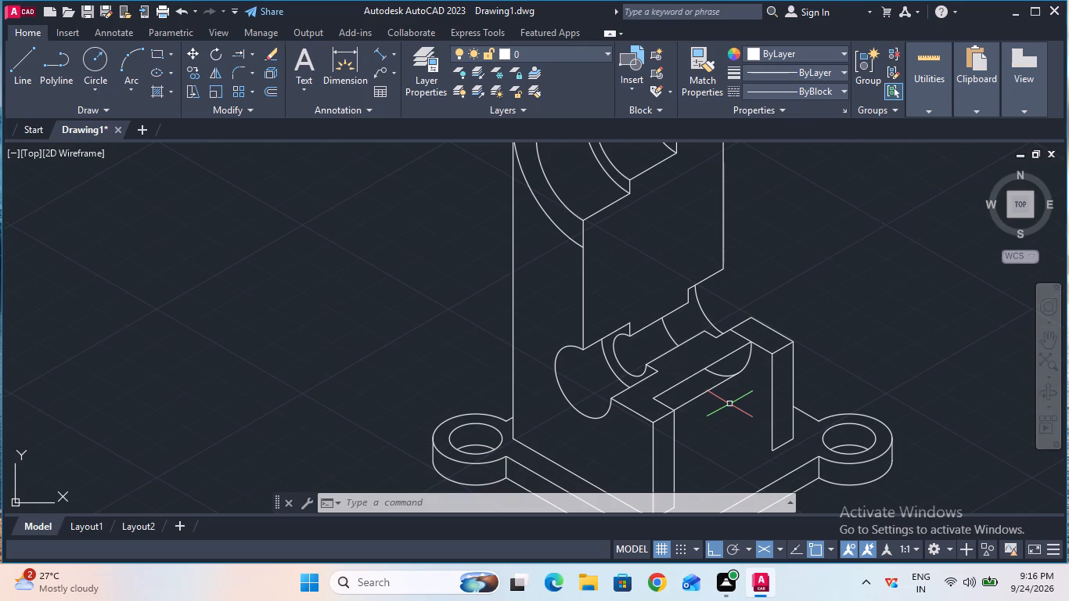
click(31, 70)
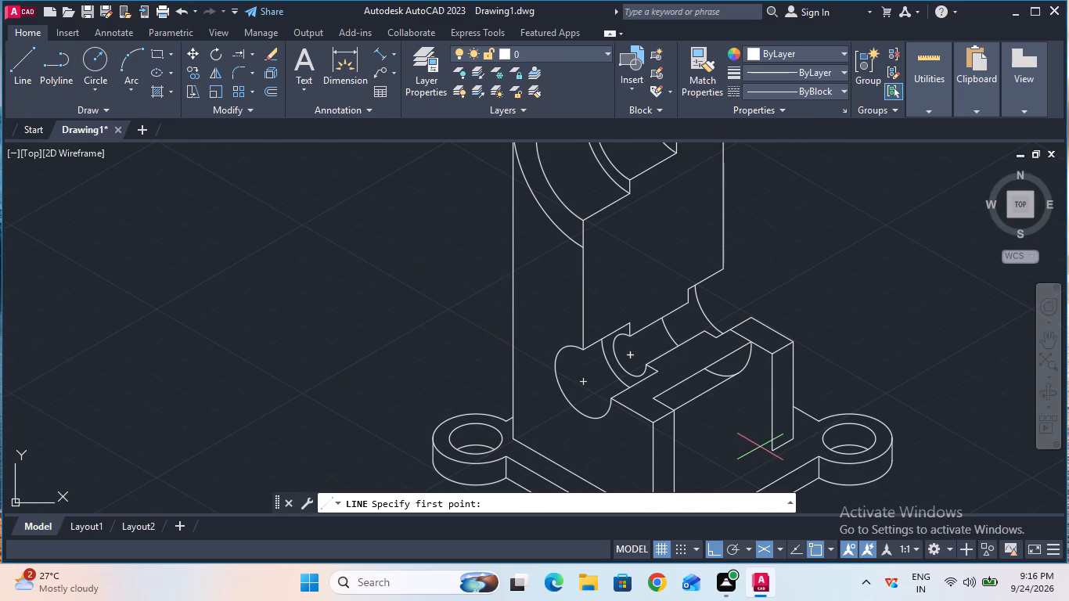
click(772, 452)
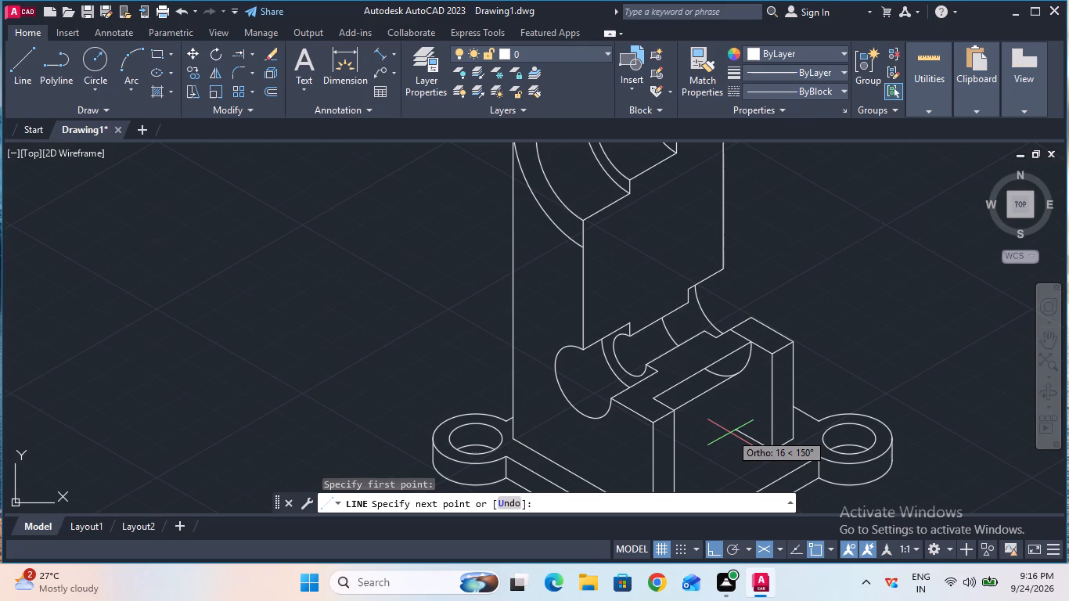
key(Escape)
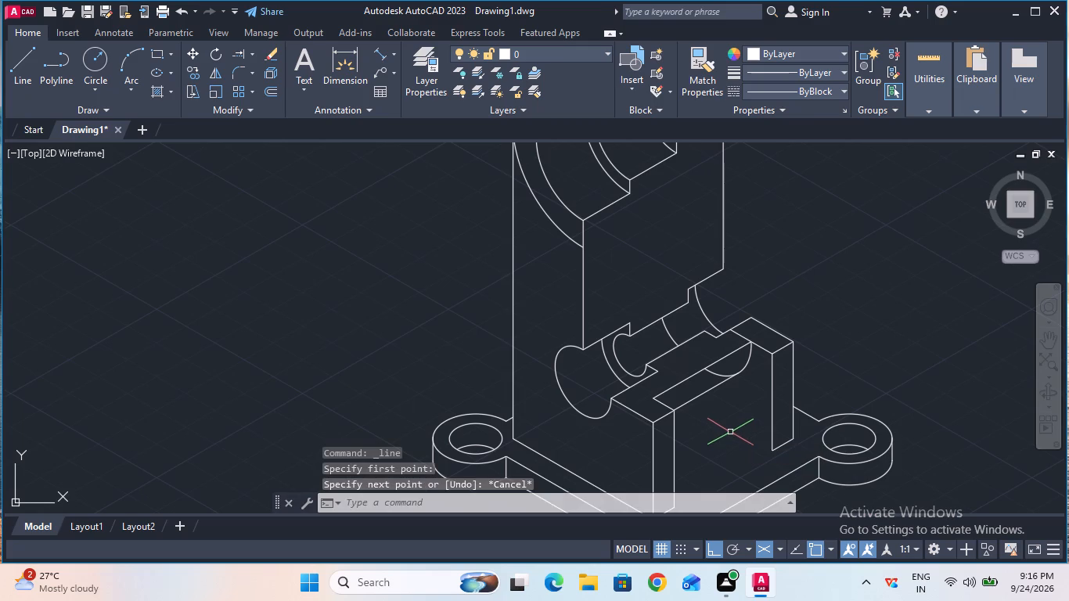
Trim the recess's short rear edge between its inner corner and the rear block's top edge beside the lower bore.
click(252, 55)
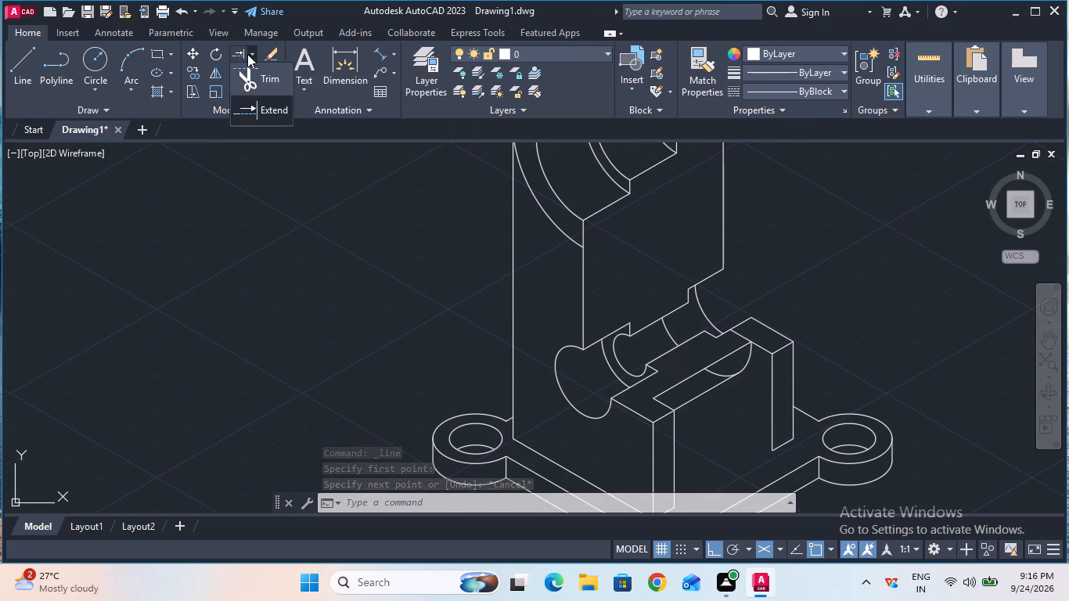
double_click(272, 88)
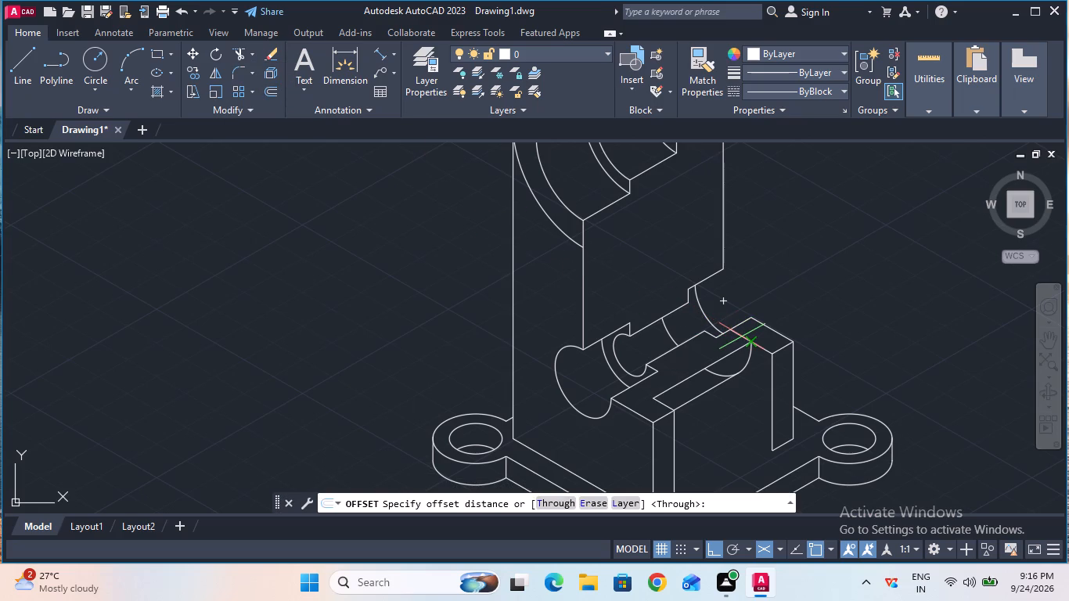
double_click(235, 54)
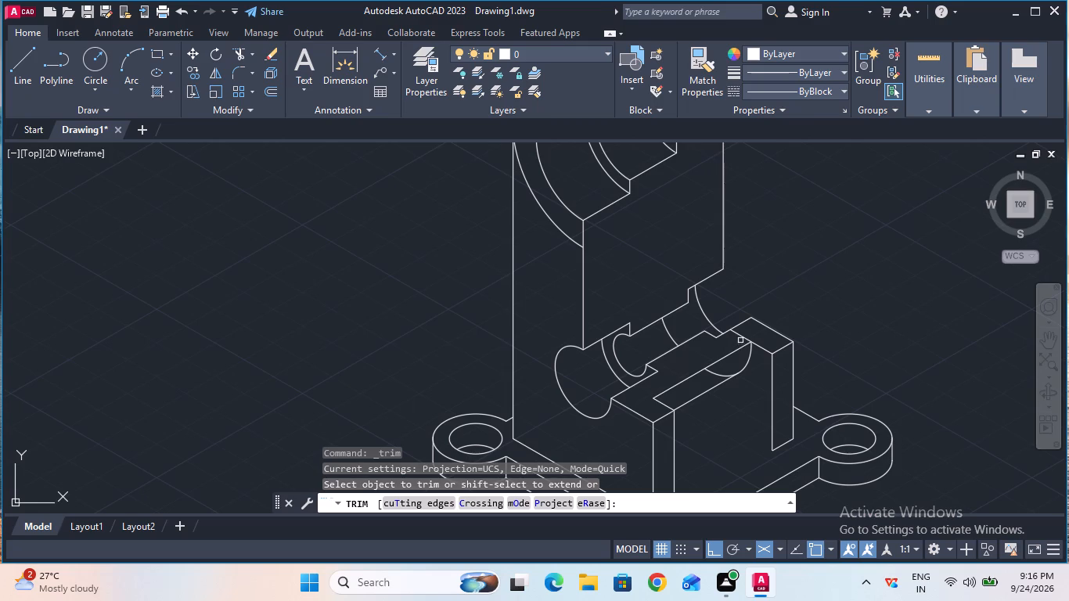
click(741, 339)
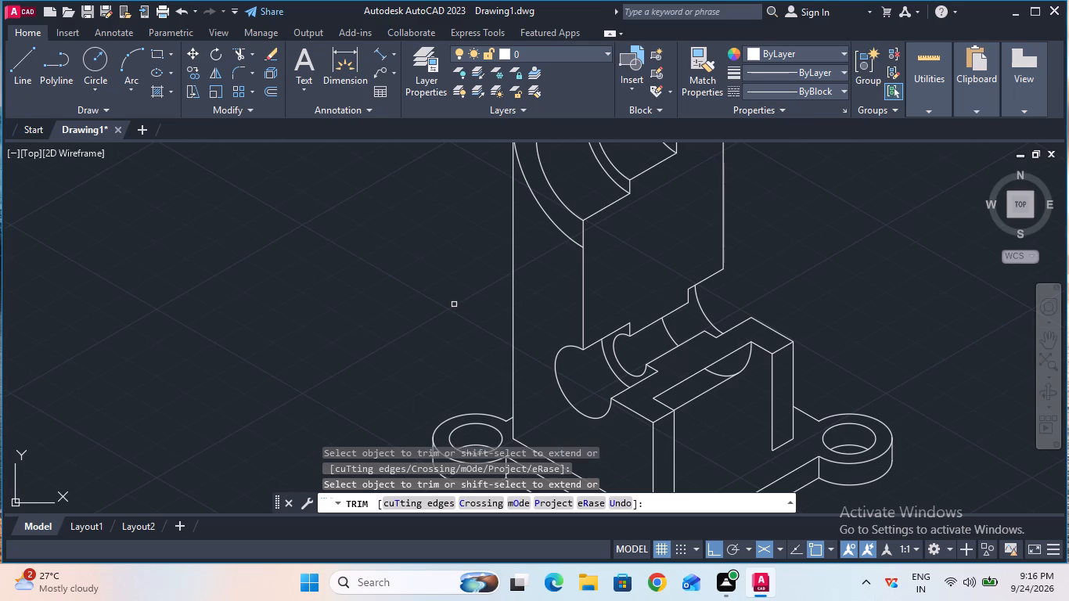
key(Escape)
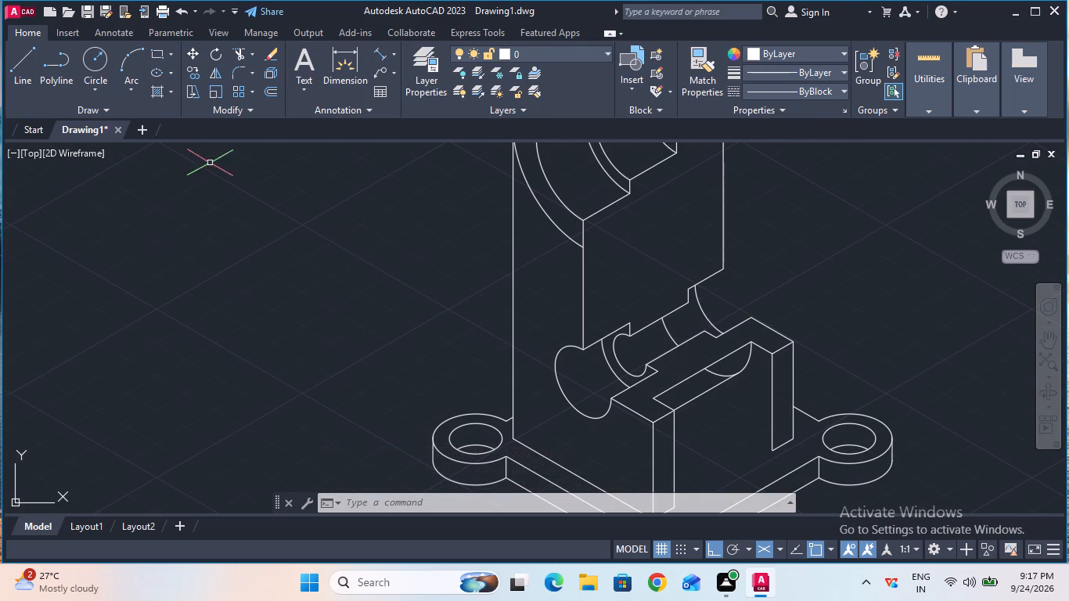
Draw a 20-unit line at 150° from the bottom inner corner of the rear block's end face into the recess.
click(33, 67)
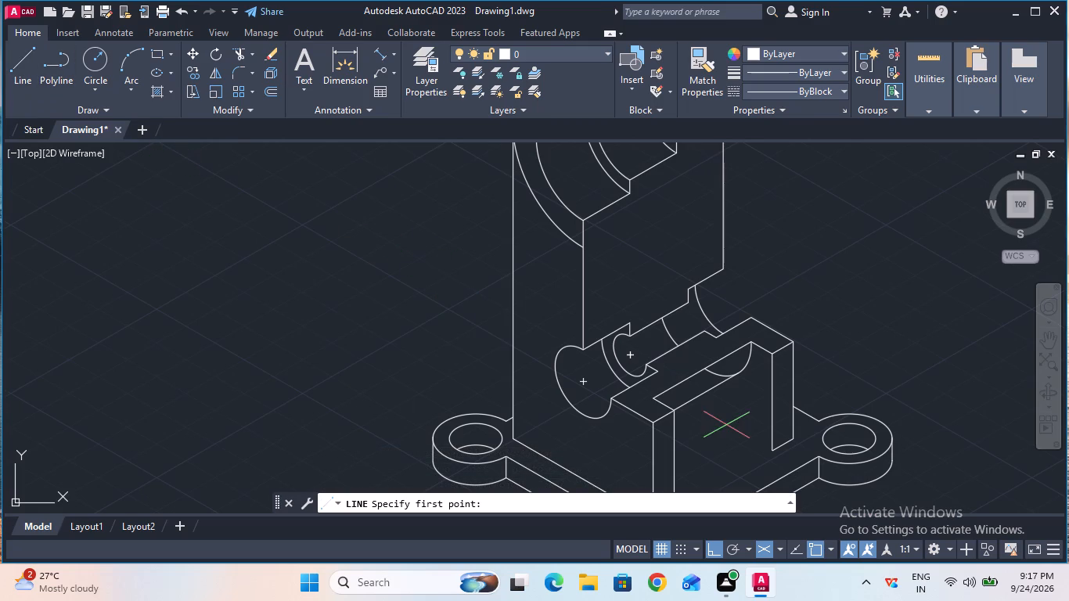
click(771, 451)
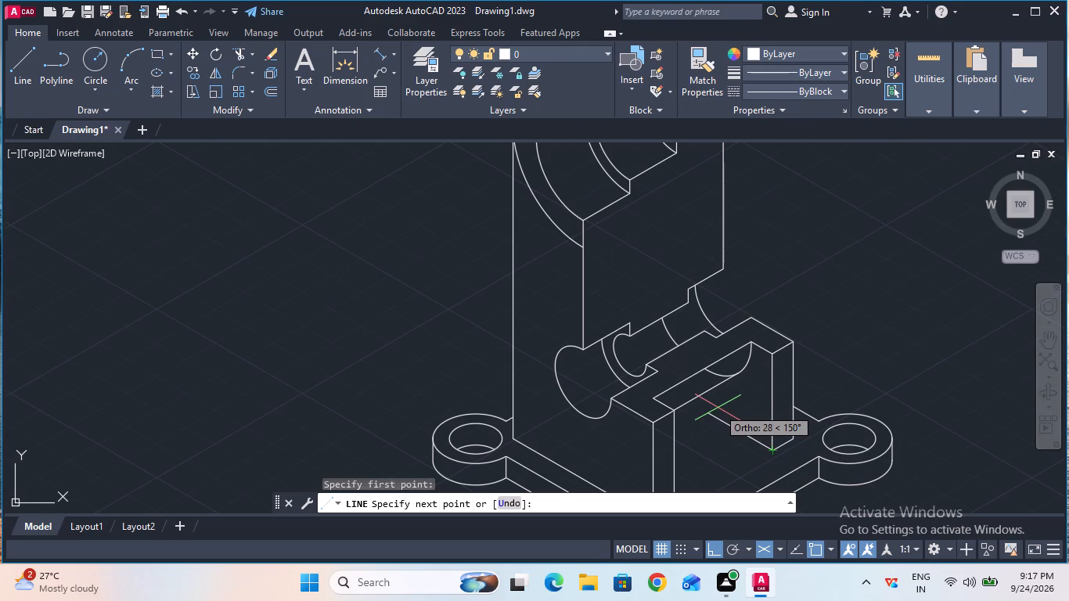
text(20)
key(Return)
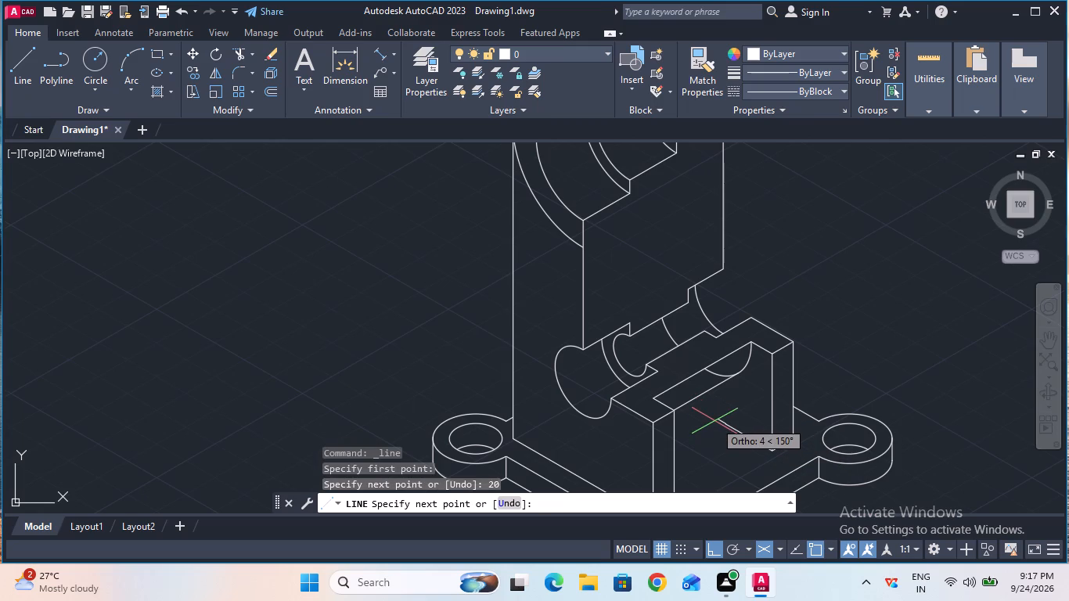
key(Escape)
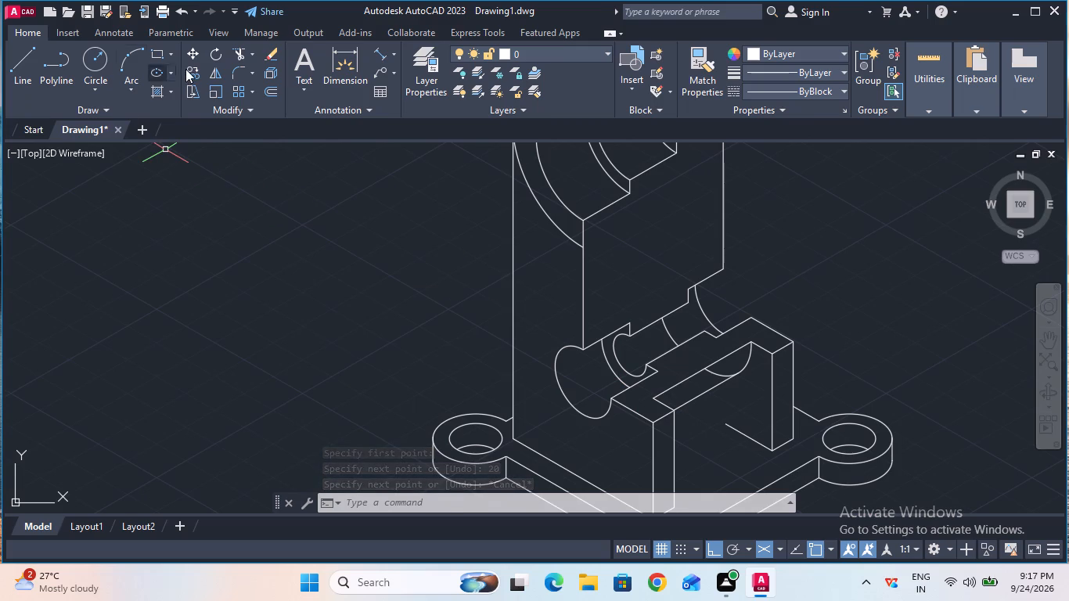
Extend the 20-unit line to the long line running from the recess arc to the front block's corner.
click(250, 54)
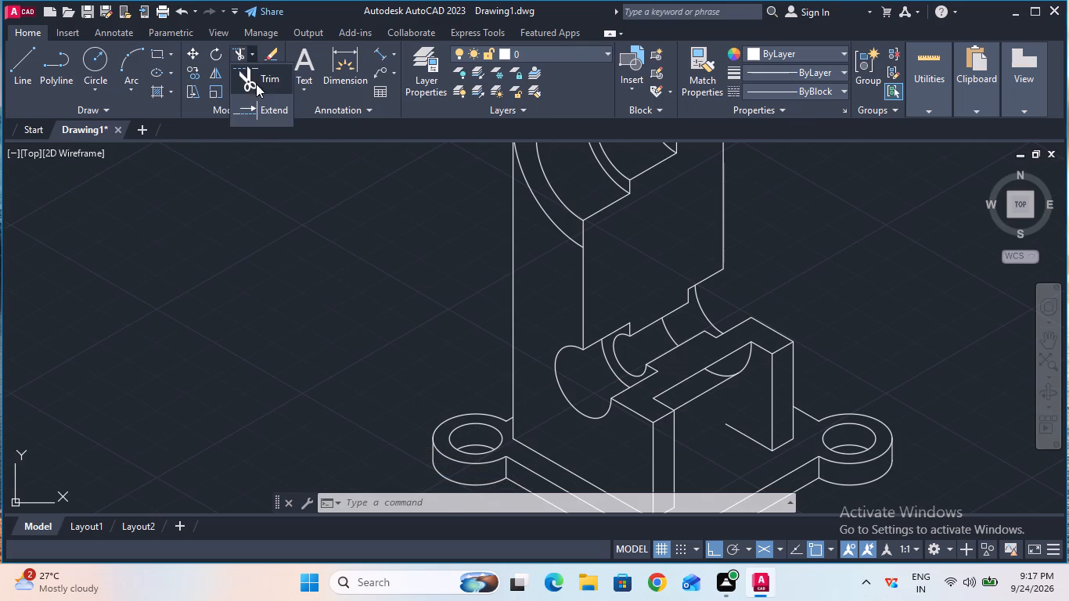
click(261, 110)
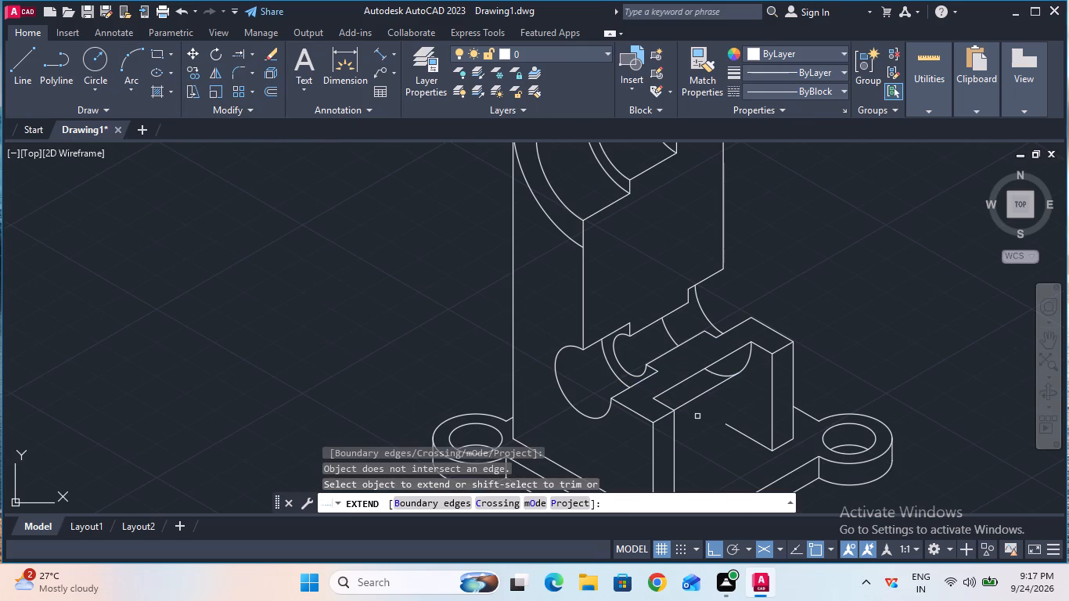
click(727, 424)
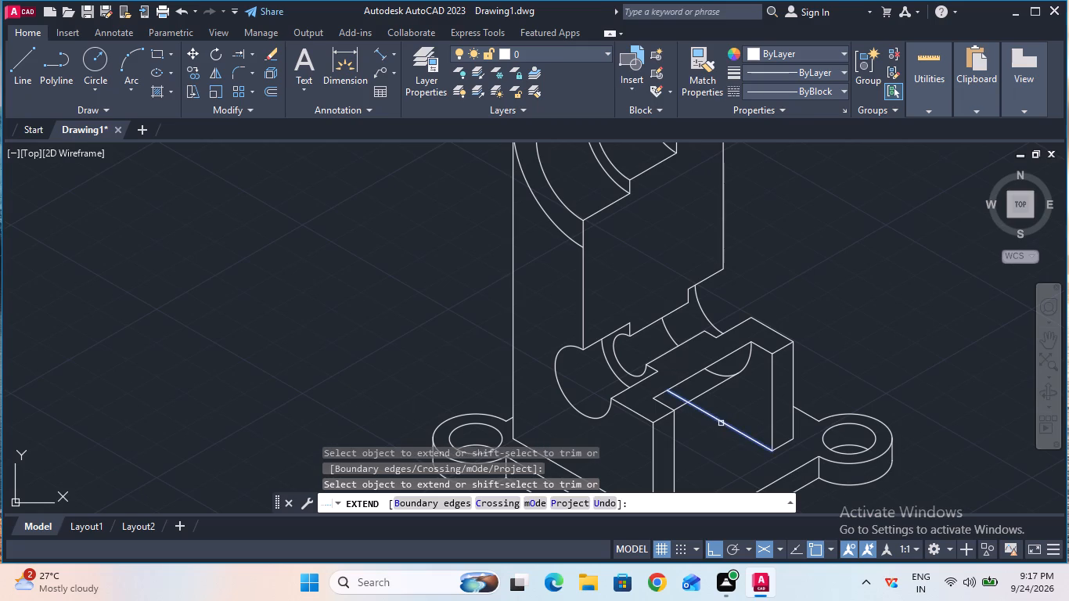
key(Escape)
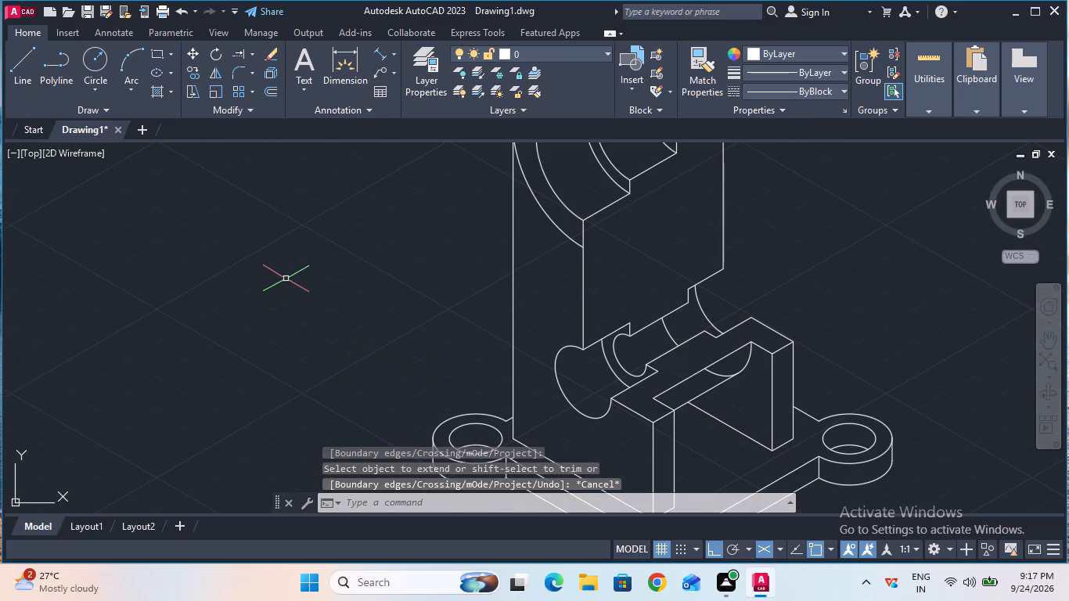
Switch the isometric drafting plane to Isoplane Right.
click(27, 74)
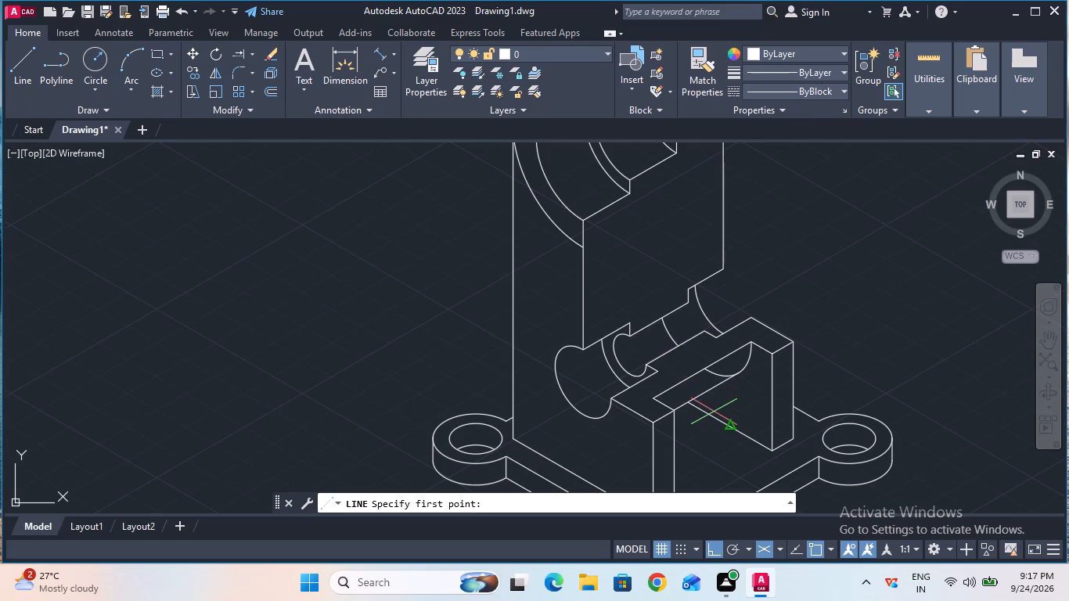
click(729, 425)
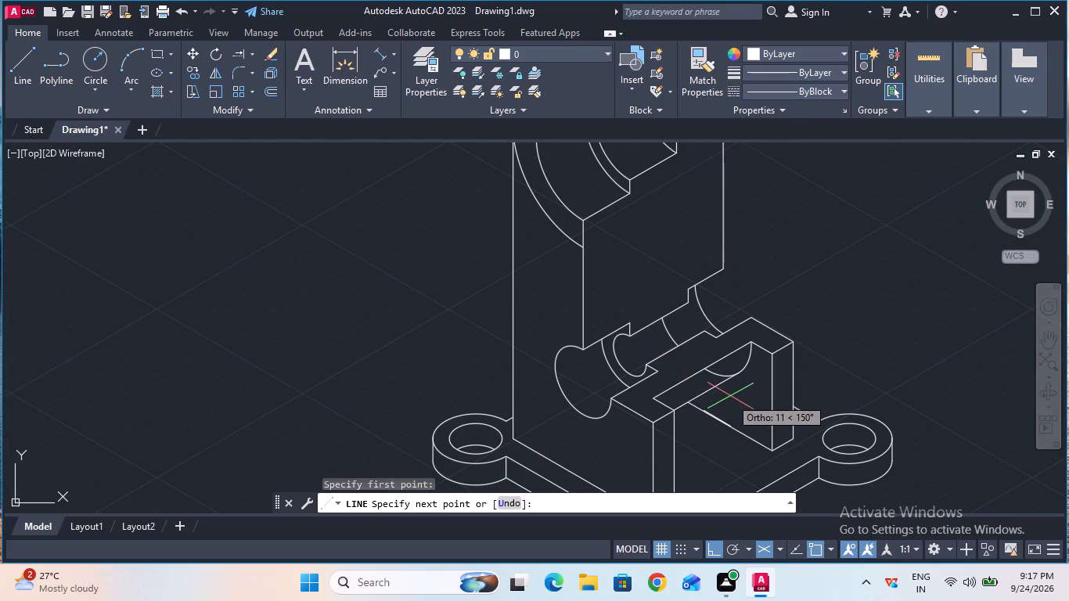
key(F5)
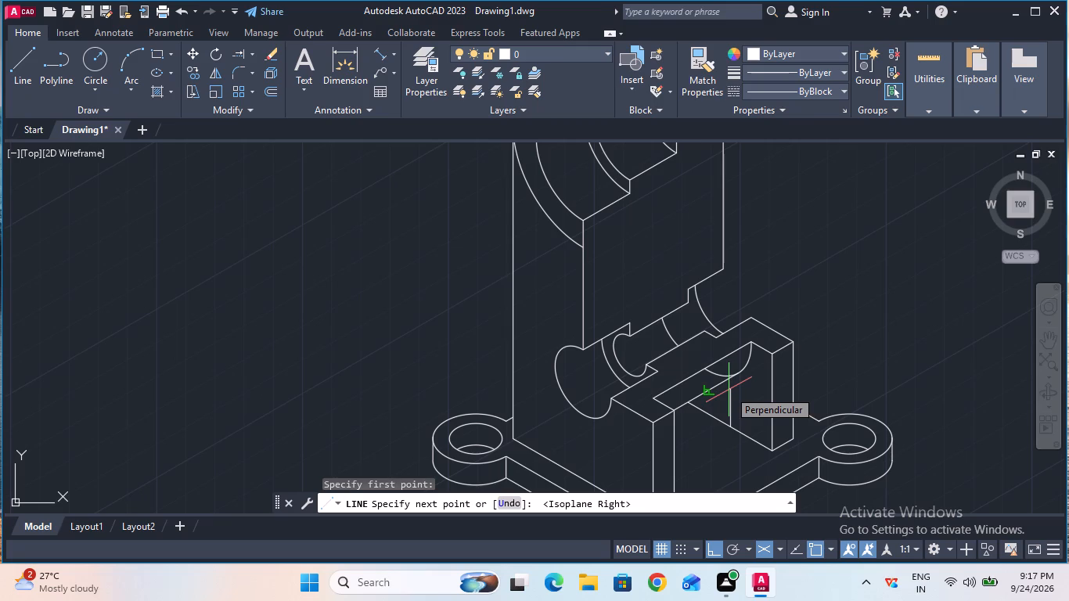
key(Escape)
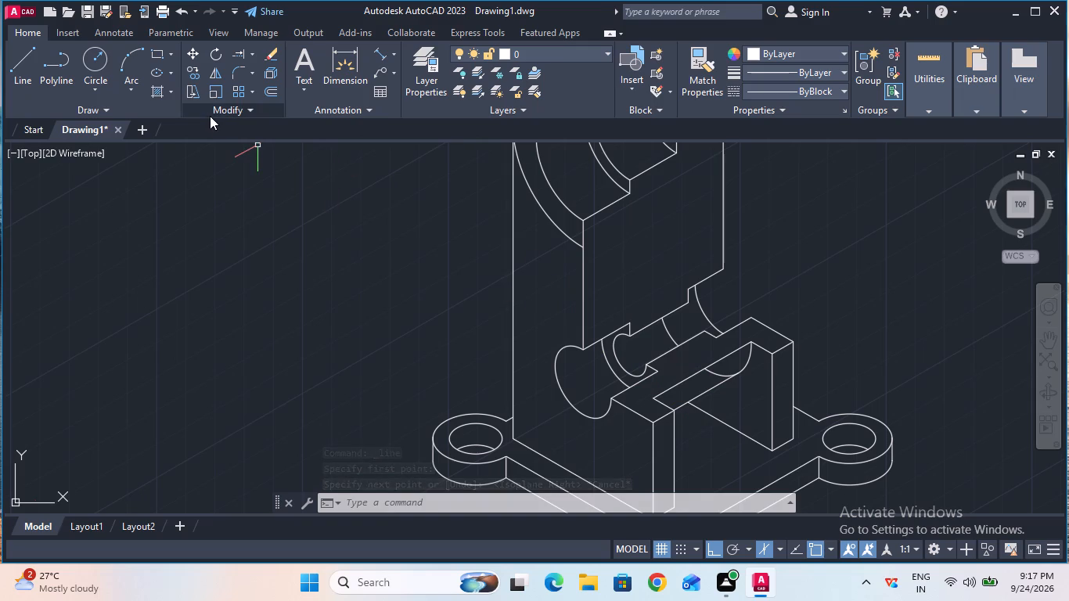
Draw a 4-unit vertical line downward from the recess's lower long edge, at the near end of the recess arc.
click(34, 52)
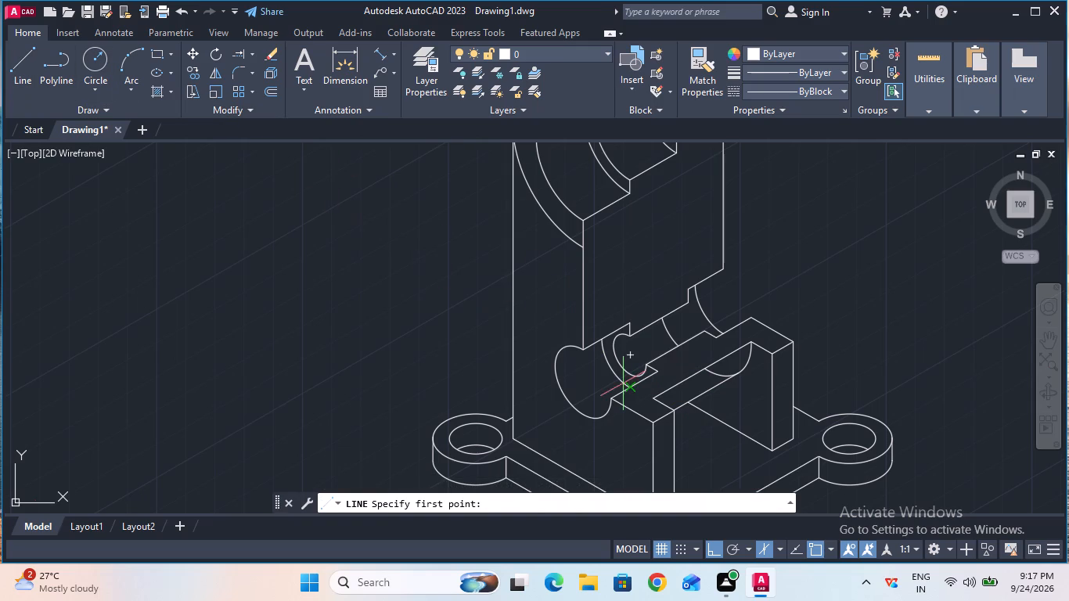
click(707, 393)
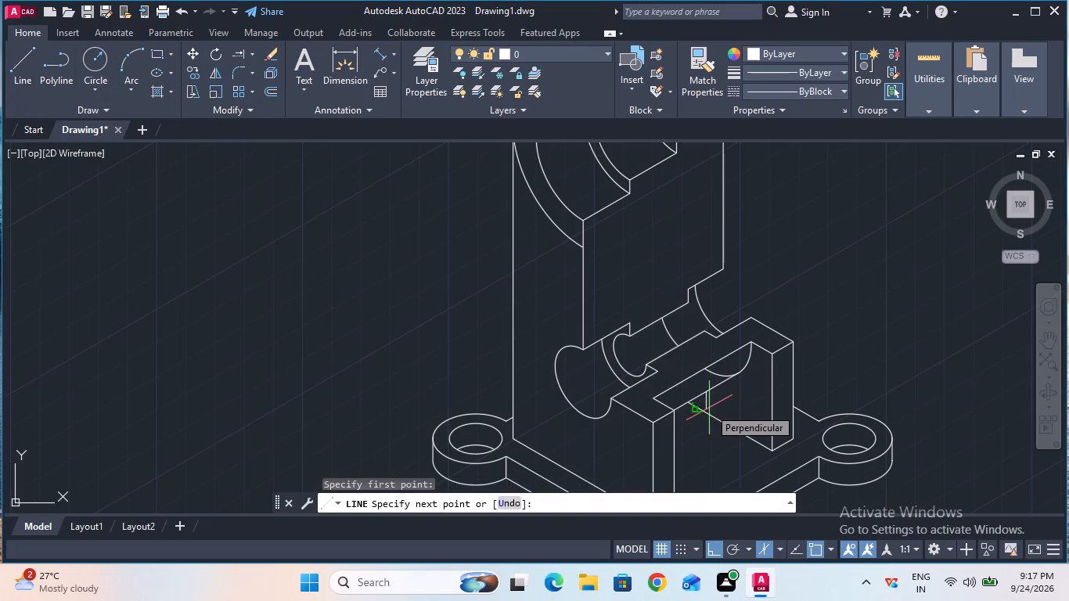
key(4)
key(Return)
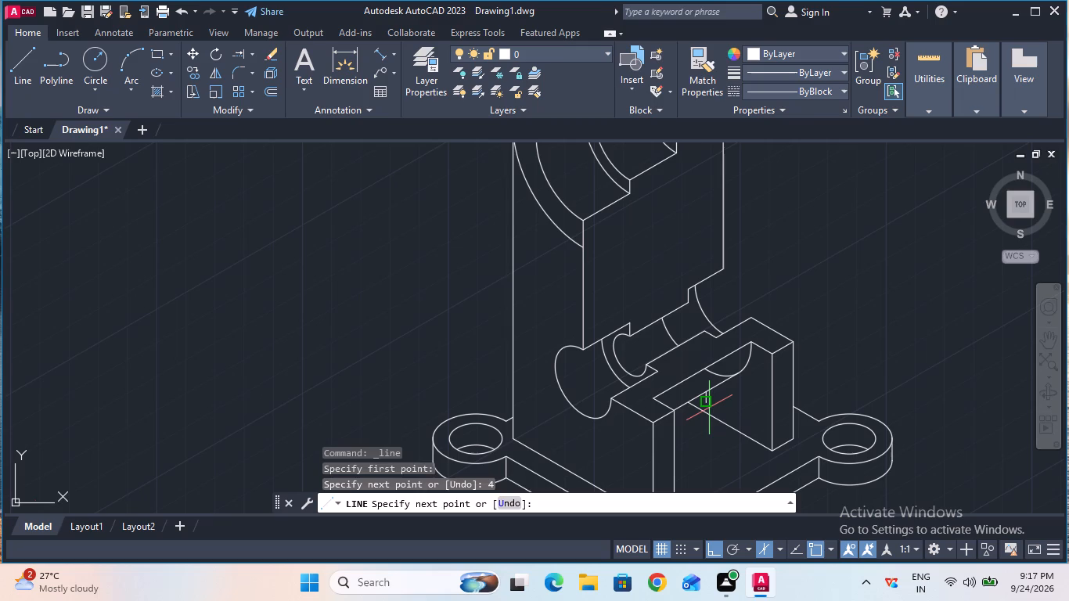
key(Escape)
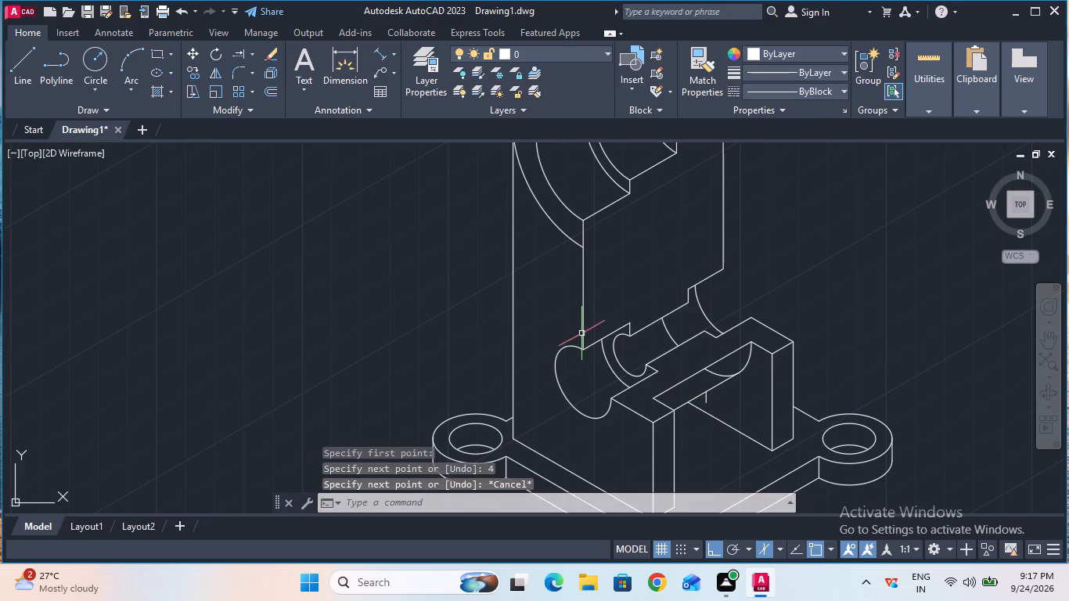
Extend the 4-unit vertical line down to the sloping line that runs from the rear block's bottom inner corner.
double_click(242, 48)
click(707, 401)
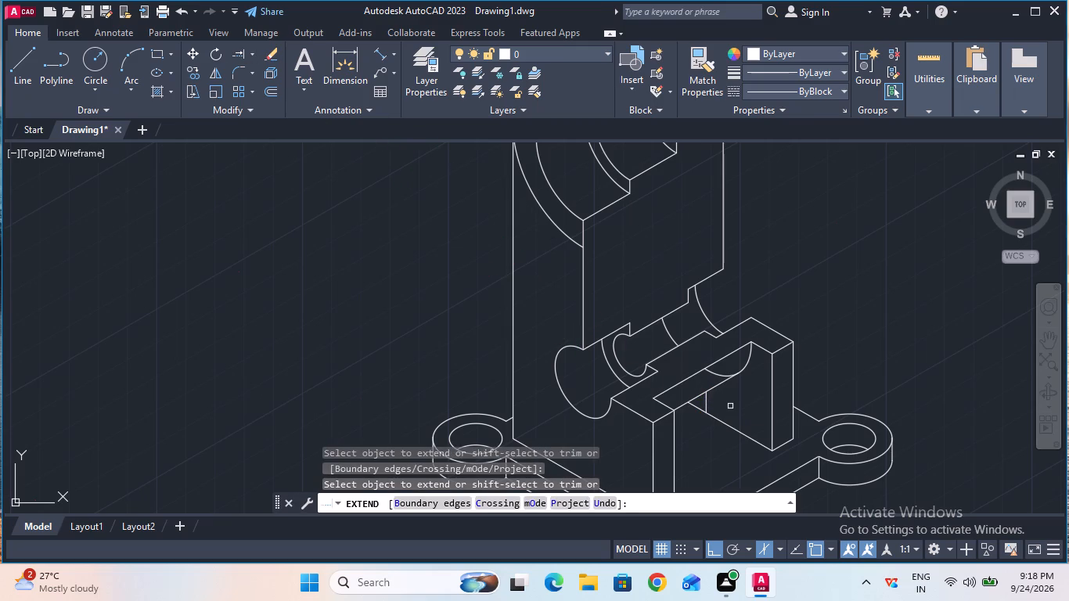
key(Escape)
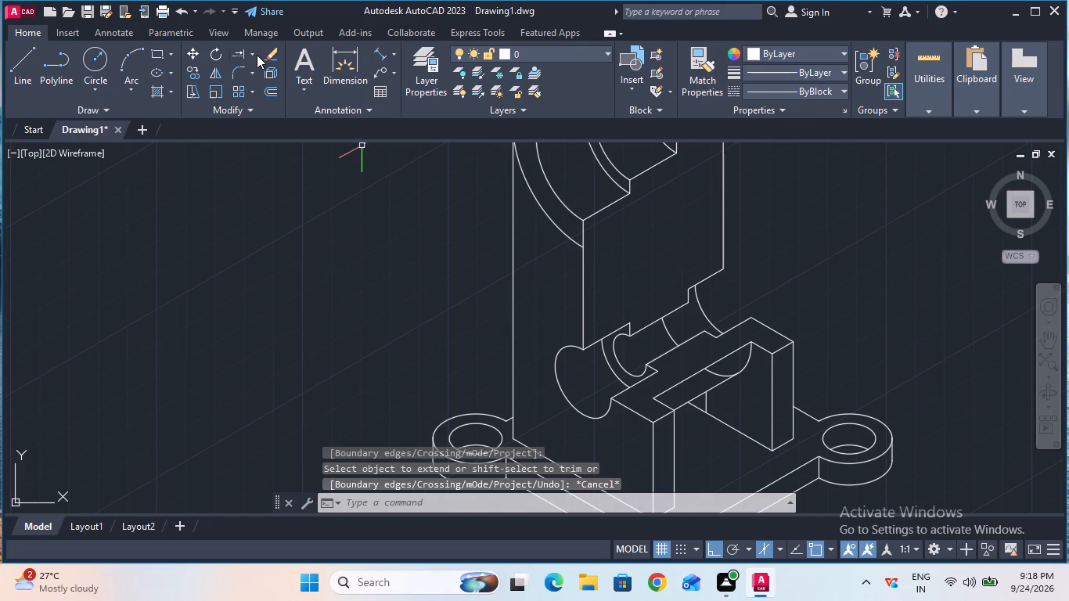
Trim the end of the sloping line between the short vertical line and the recess's long edge.
click(256, 53)
click(263, 90)
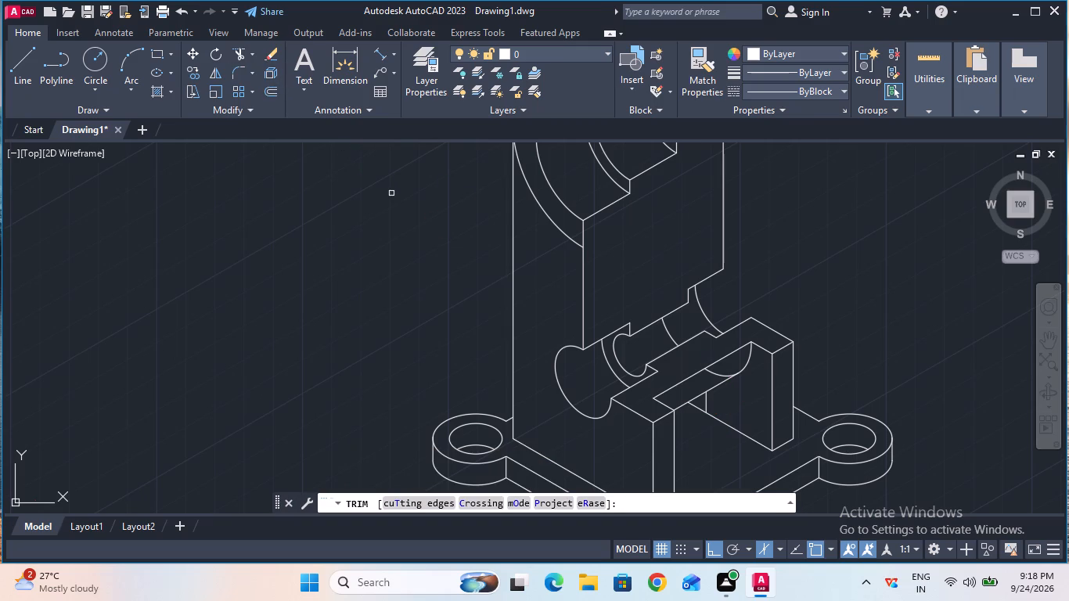
click(694, 409)
key(Escape)
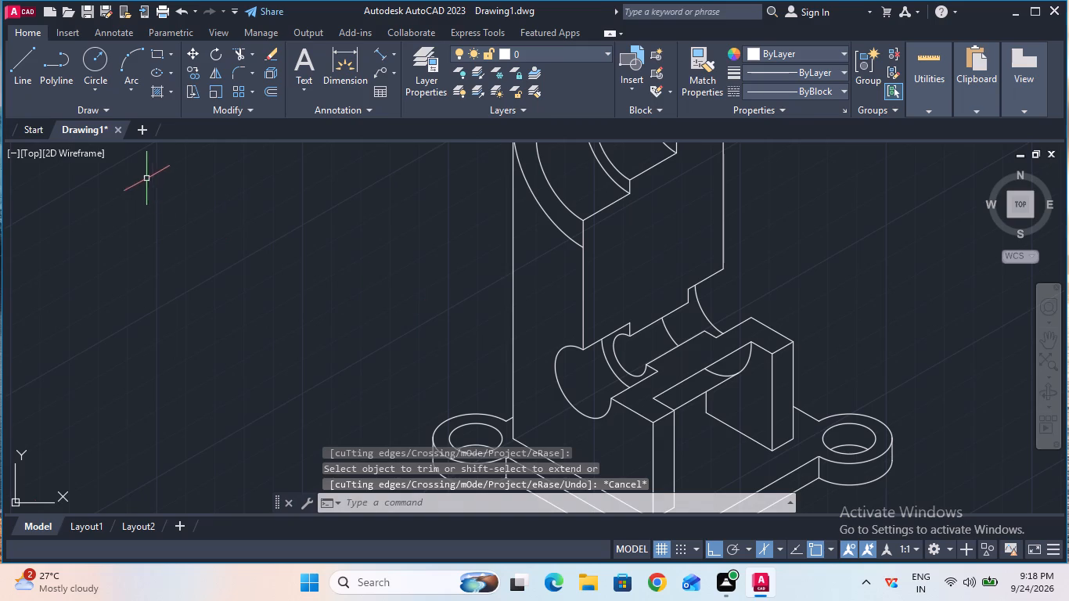
Draw a 10-unit line at 210° from the bottom end of the short vertical line toward the front block.
double_click(34, 72)
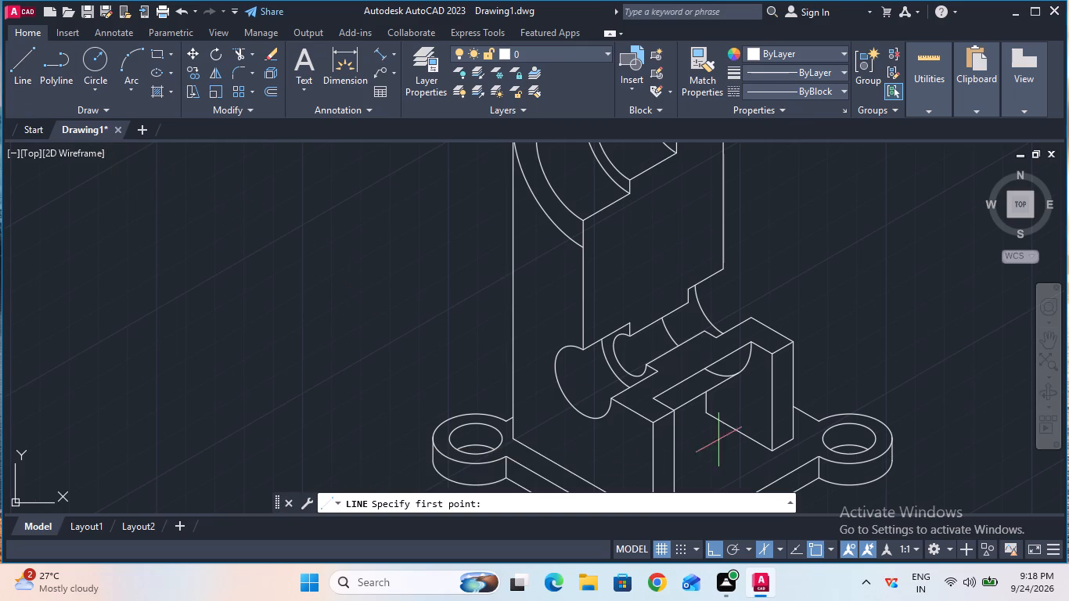
click(707, 410)
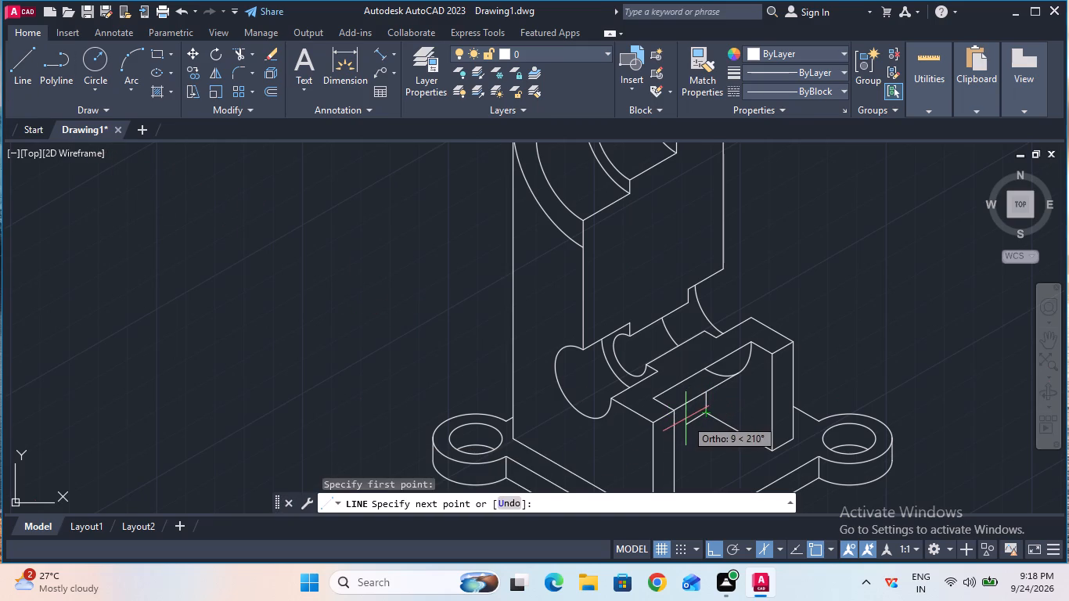
text(10)
key(Return)
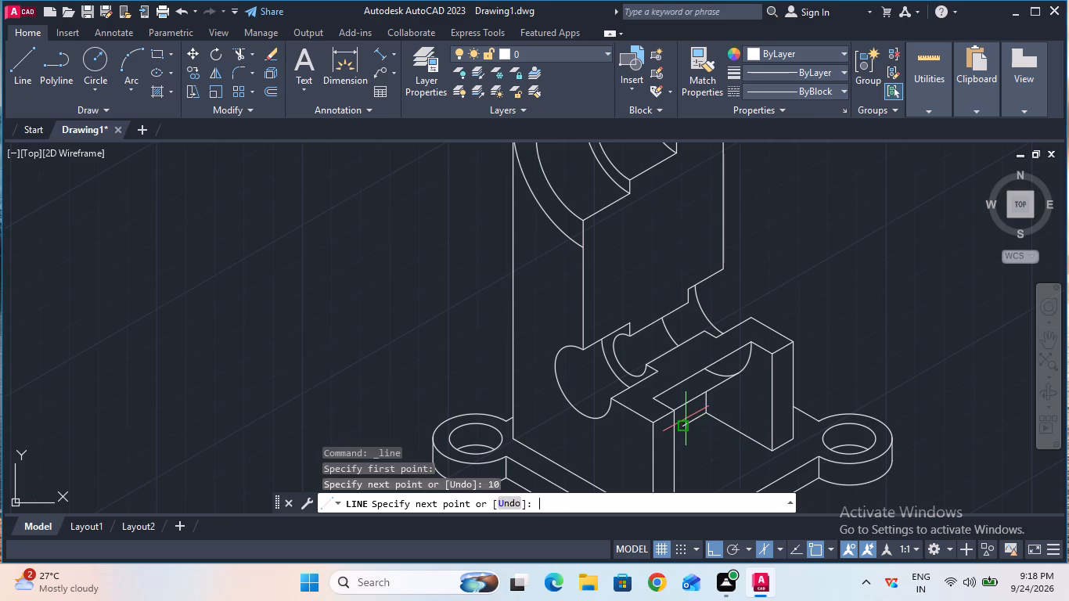
key(Escape)
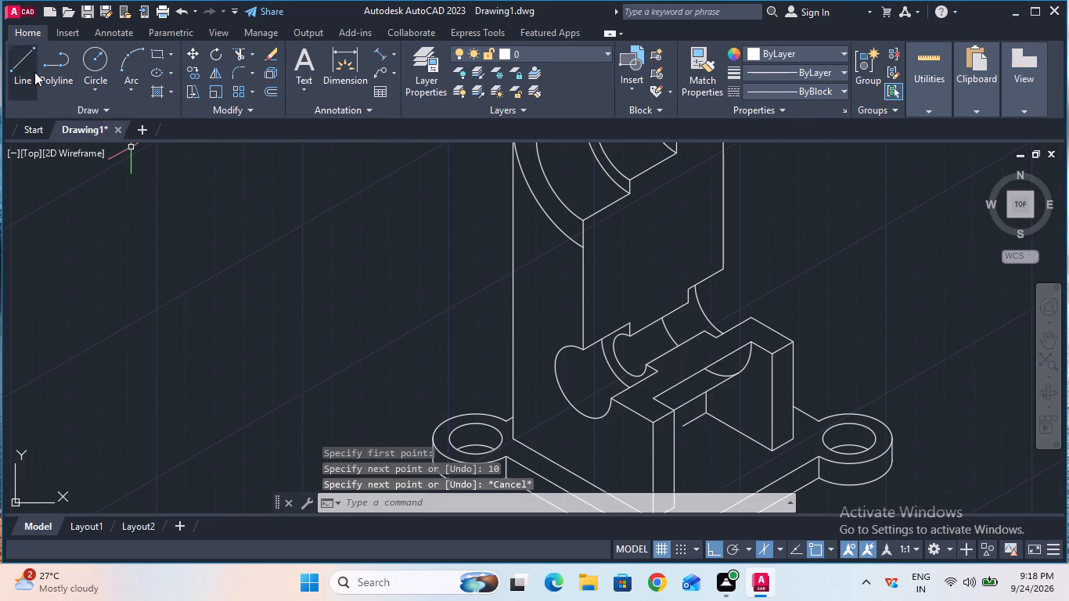
Extend the 10-unit line to the front block's vertical edge.
click(250, 51)
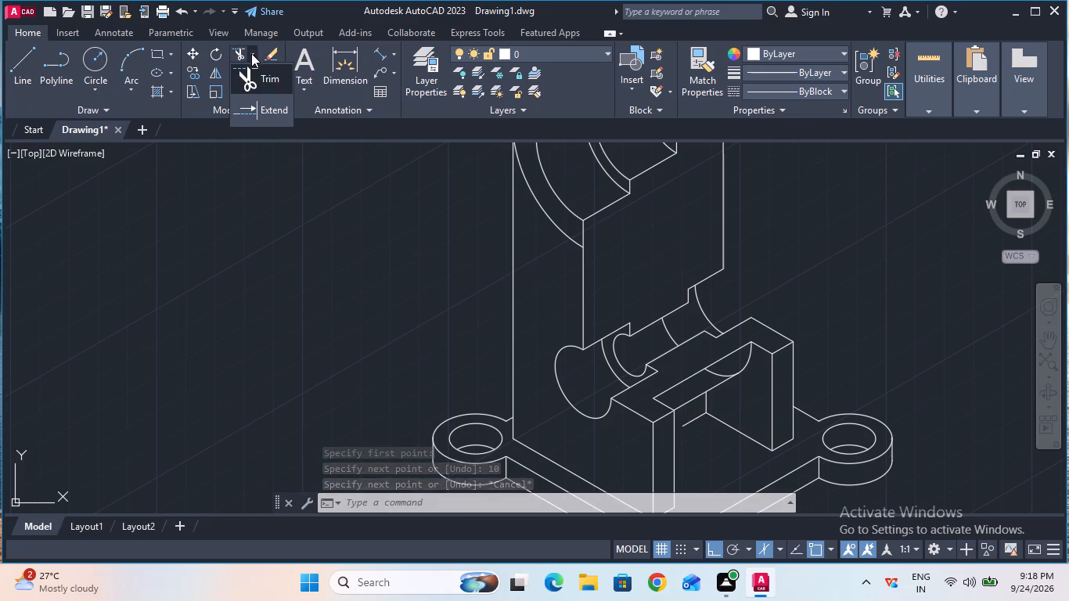
double_click(272, 103)
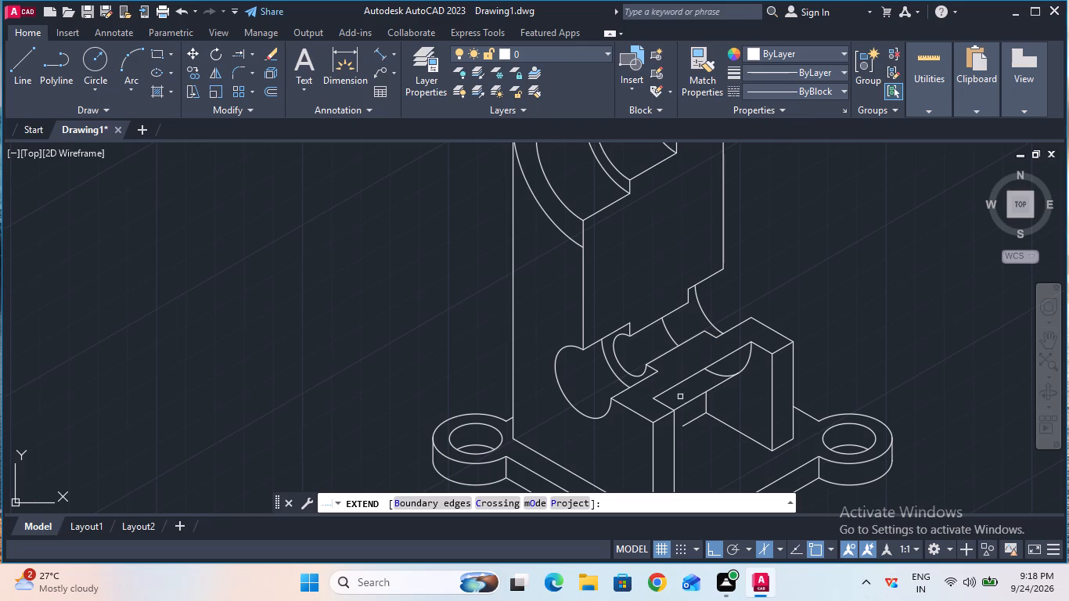
click(688, 420)
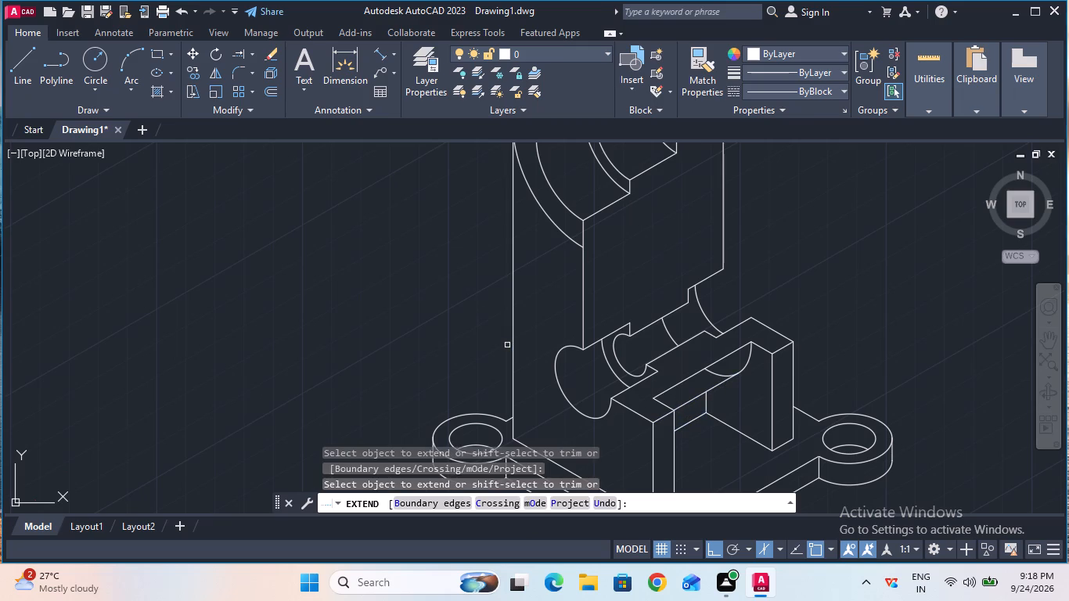
key(Escape)
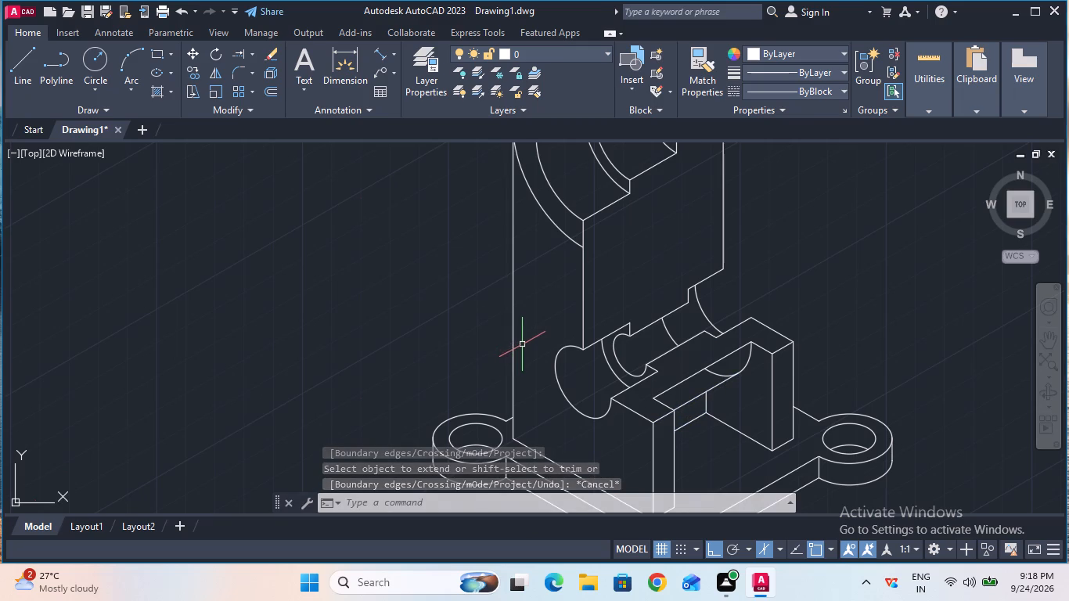
Select the entire bracket drawing and apply Join to its lines and arcs.
ctrl+scroll(523, 344, down, 3)
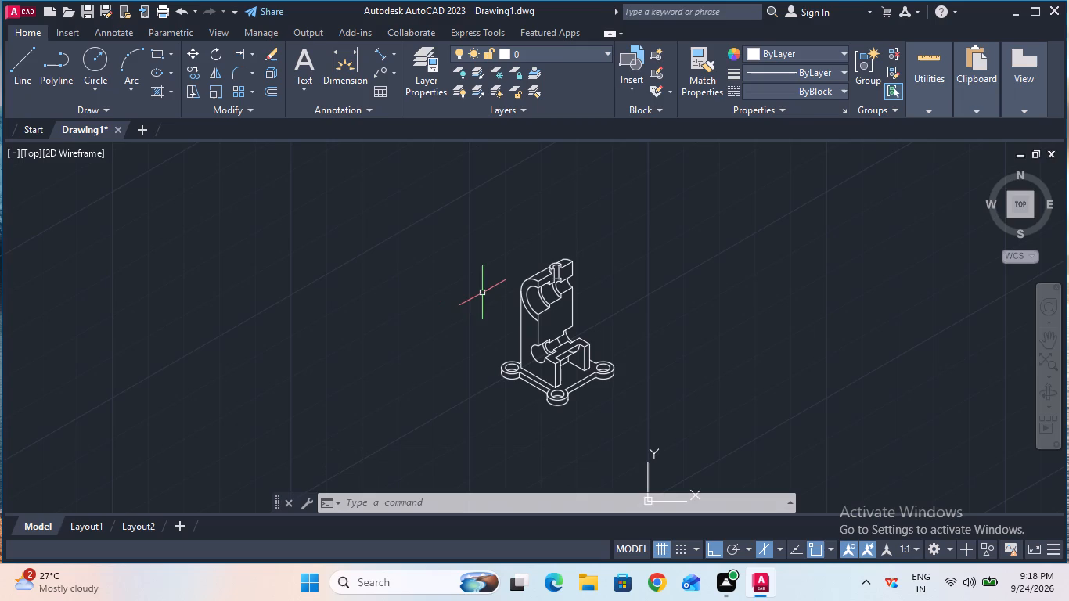
click(383, 193)
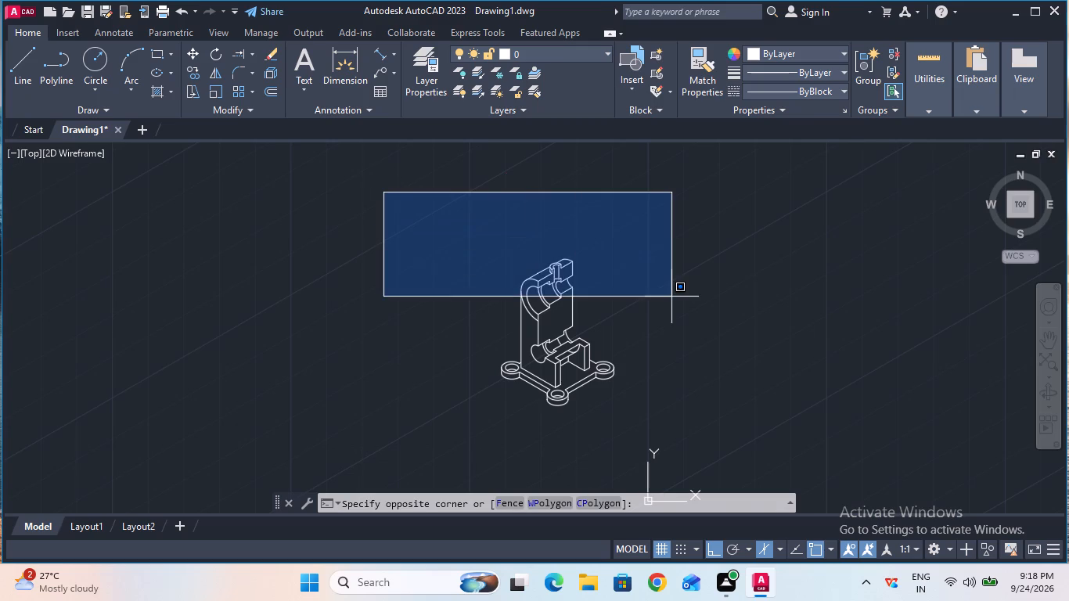
click(688, 458)
text(join)
key(Return)
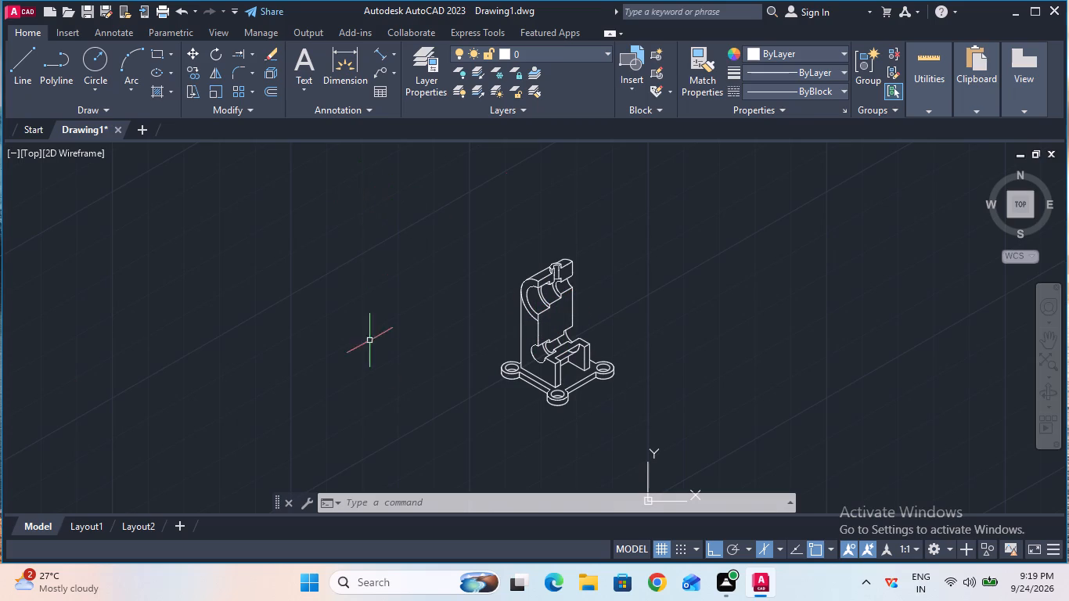
Run the LOGFILEOFF command.
click(393, 506)
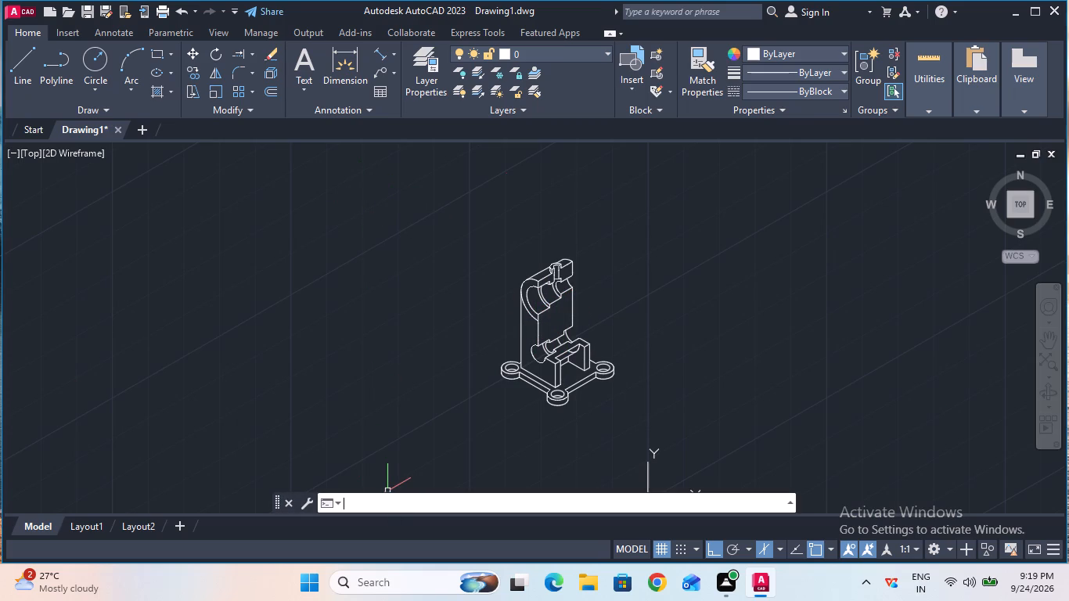
text(log)
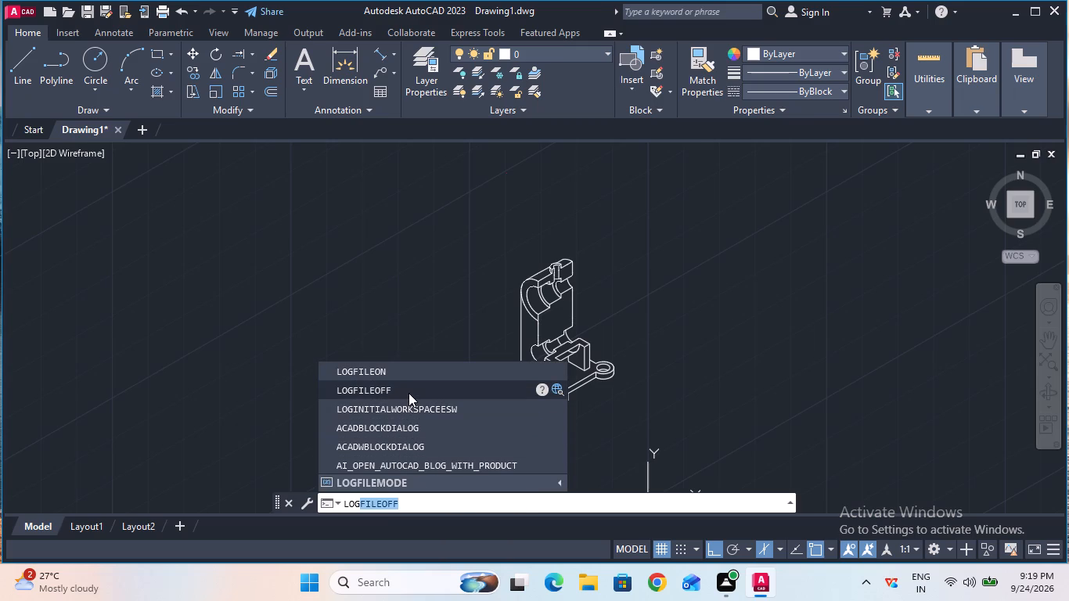
click(409, 393)
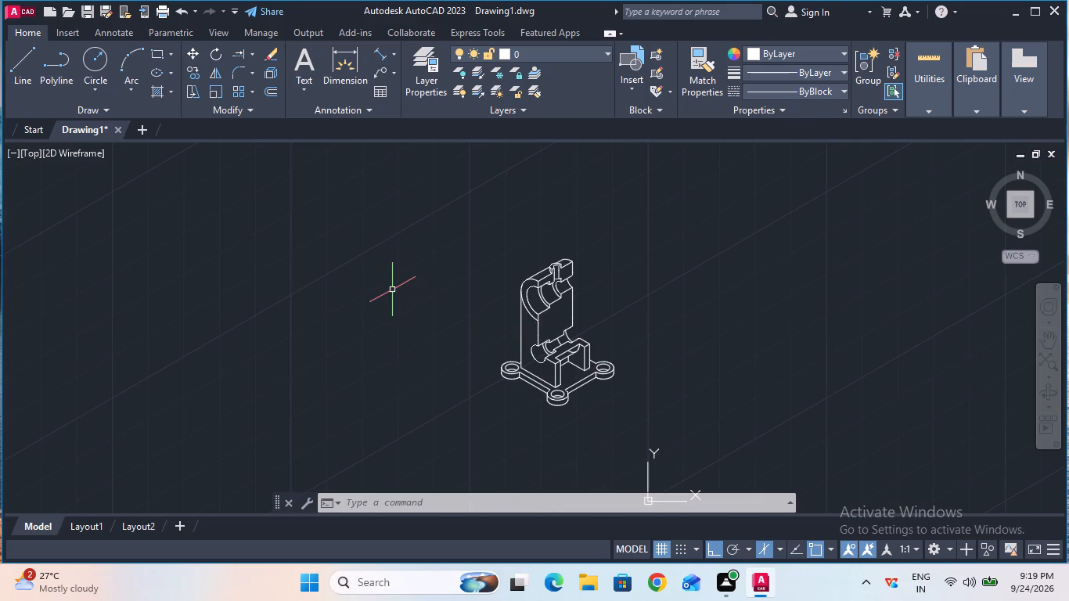
Save the drawing in Documents as Pillow Block Housing in AutoCAD 2018 Drawing format.
click(86, 16)
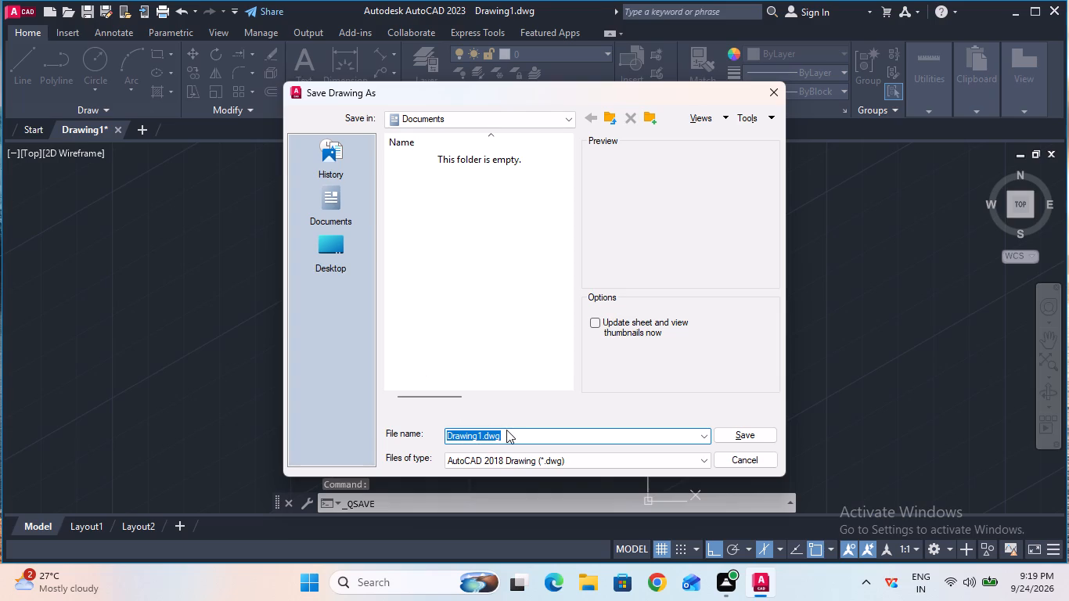
click(507, 430)
key(BackSpace)
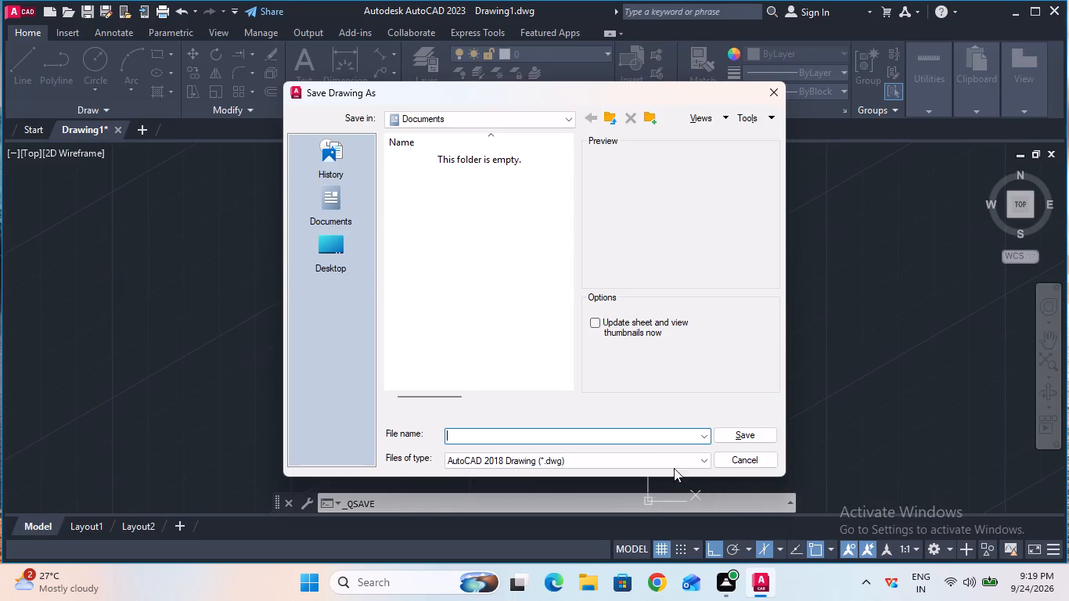
click(614, 435)
key(p)
text(illow)
key(space)
key(b)
text(ock)
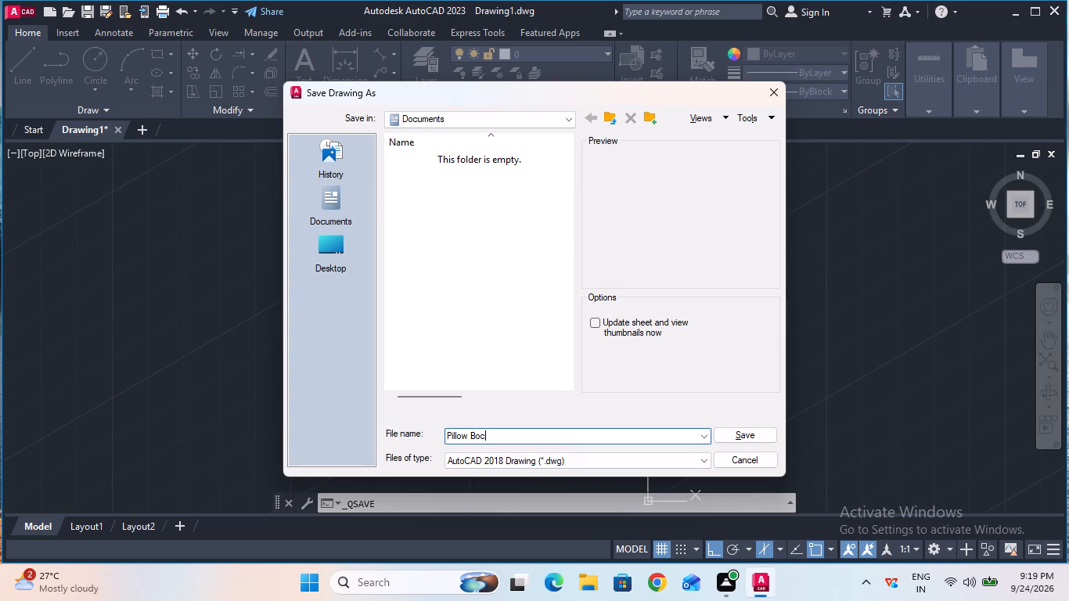
key(space)
key(BackSpace)
key(BackSpace)
key(BackSpace)
key(BackSpace)
text(lock)
key(space)
key(h)
text(ousin)
key(g)
click(741, 429)
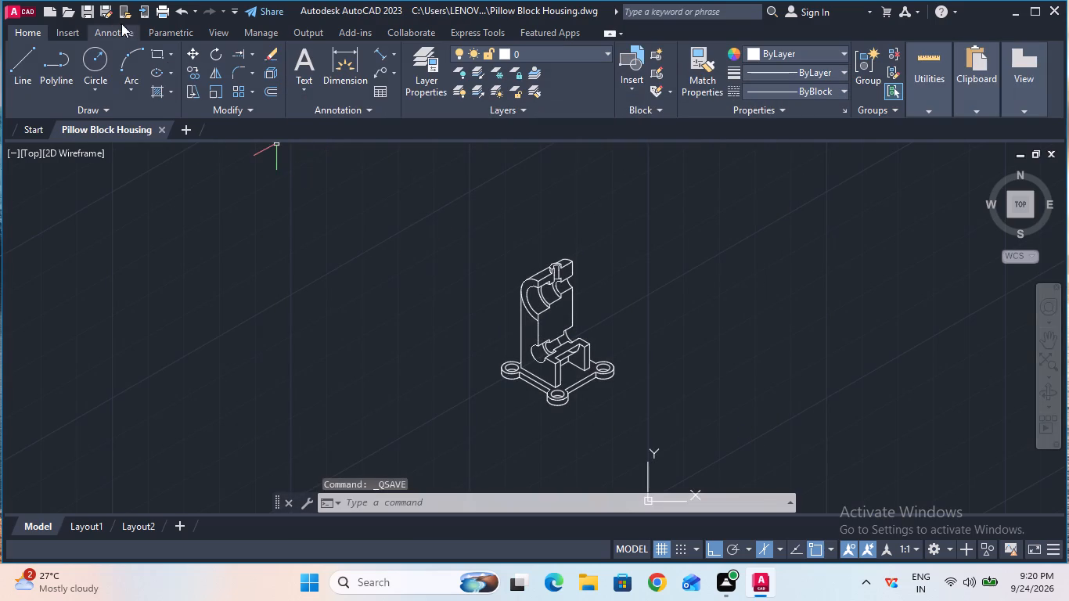
Start a plot of the model with ISO A4 (297.00 x 210.00 MM) paper and center the plot.
click(161, 10)
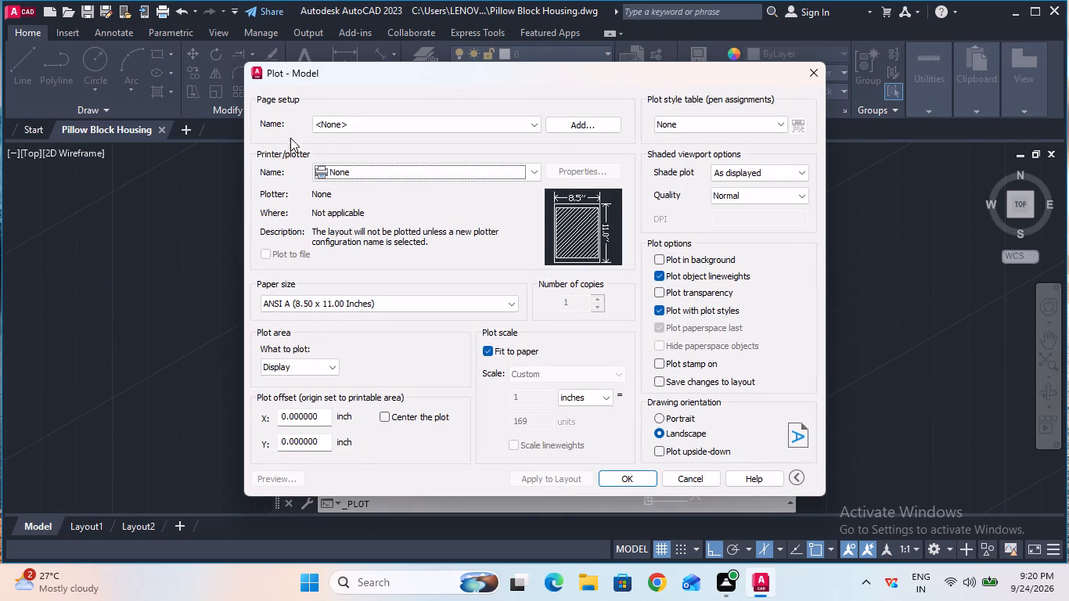
click(391, 305)
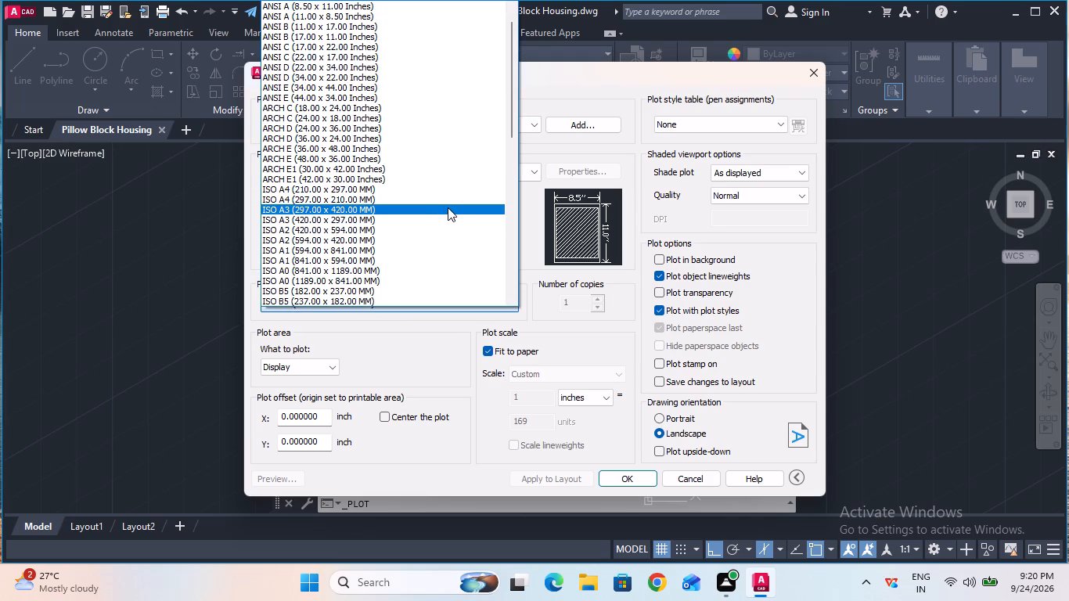
double_click(451, 201)
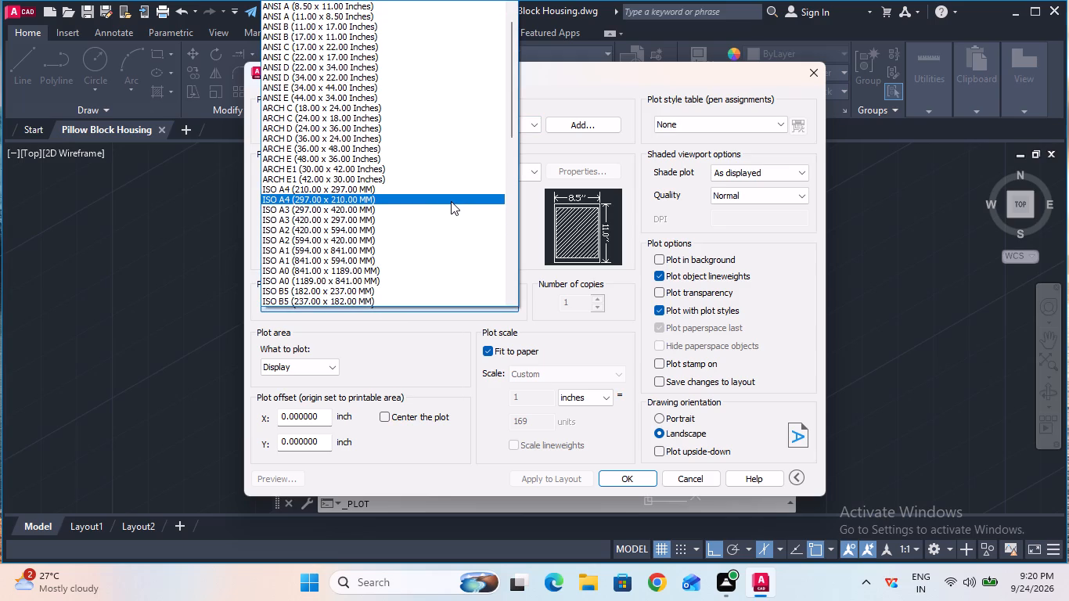
double_click(451, 201)
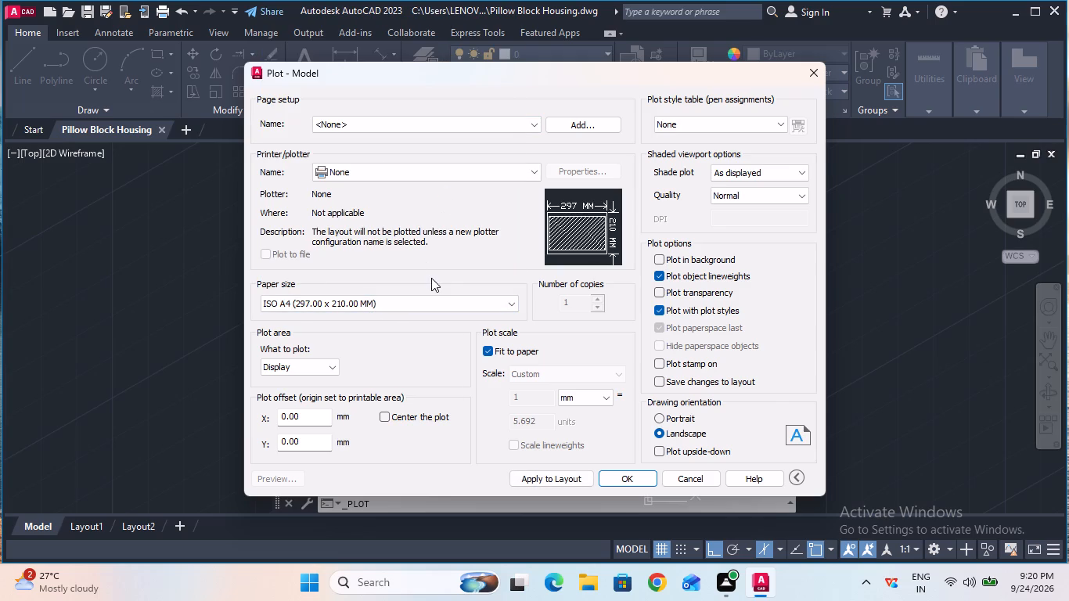
double_click(380, 417)
Set the plot area to a window enclosing the whole housing drawing with margin around it.
double_click(330, 372)
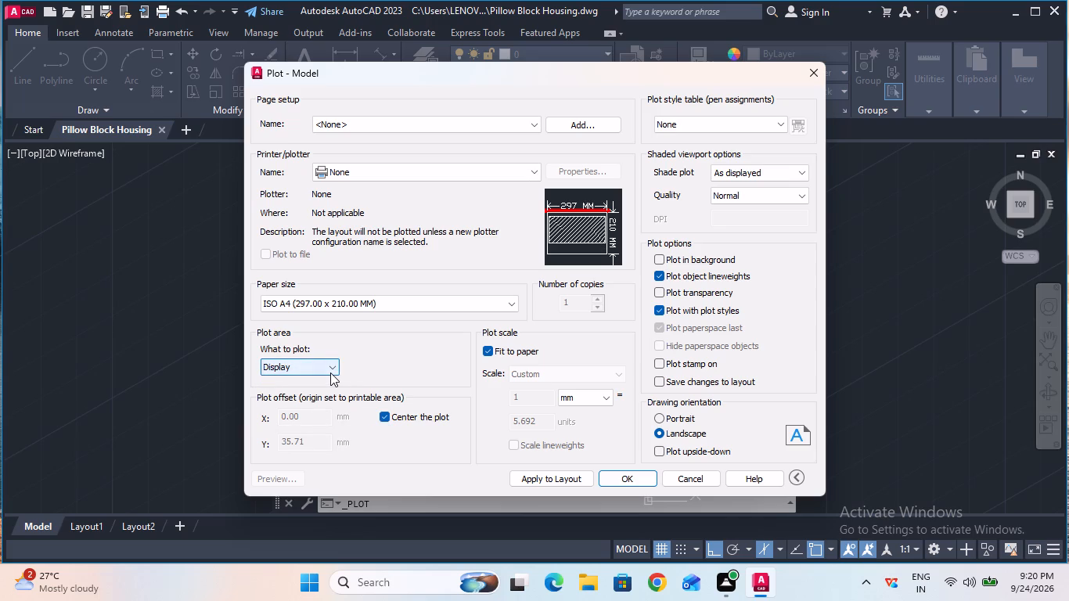
double_click(330, 372)
click(329, 374)
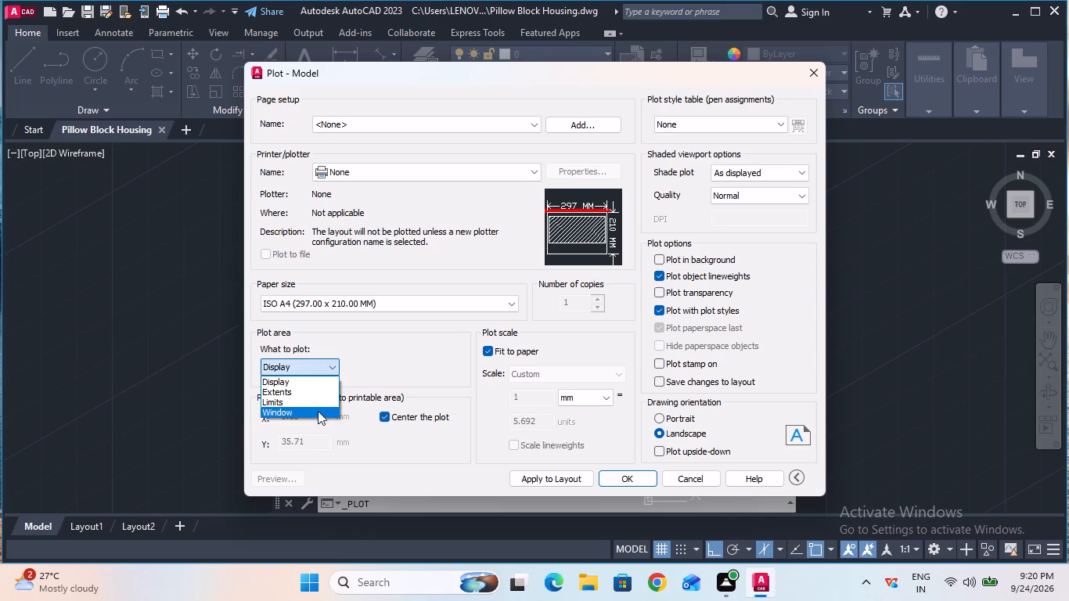
click(318, 413)
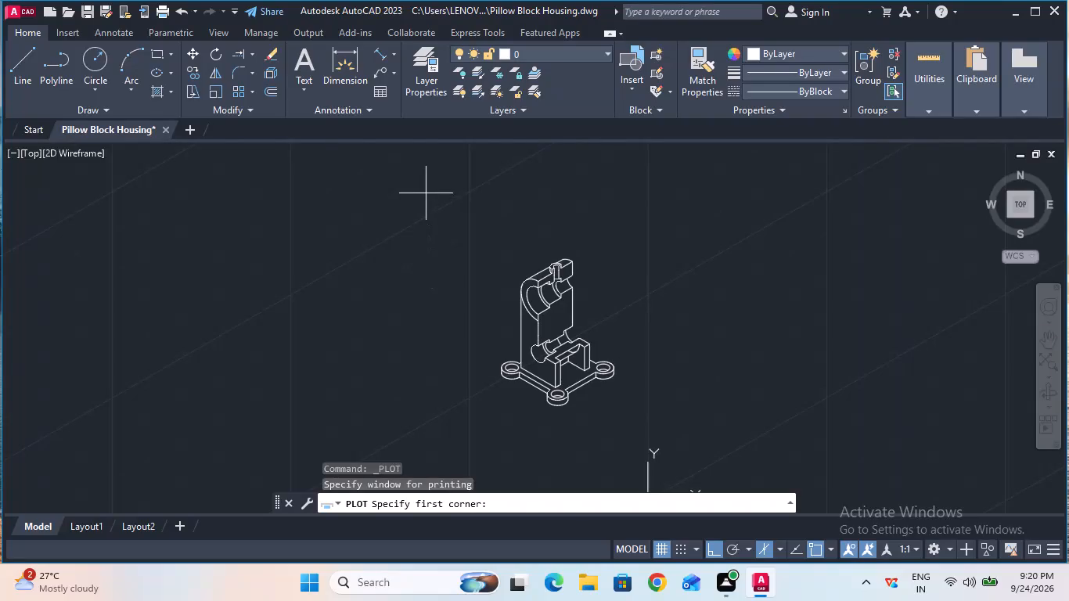
double_click(426, 193)
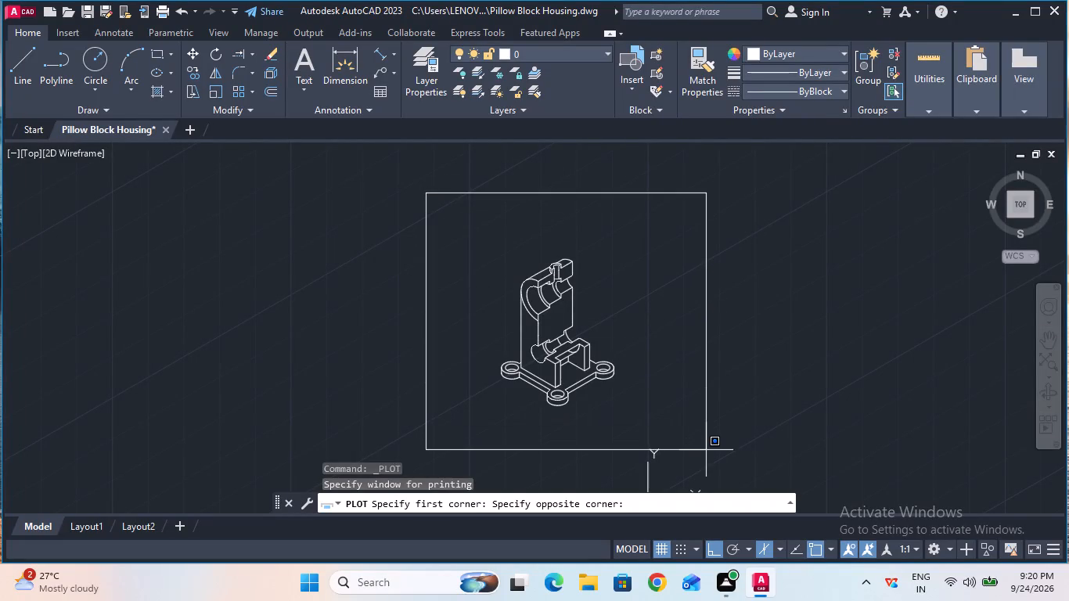
double_click(706, 450)
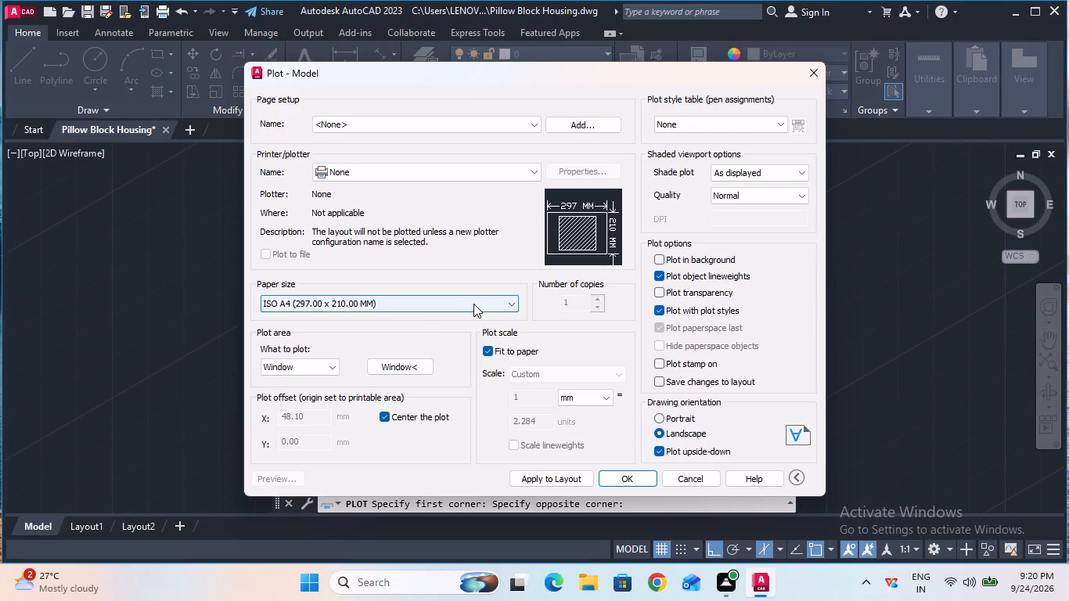
Plot with DWG To PDF.pc3, save it in Documents as Pillow Block Housing-Model.pdf, and close the PDF viewer.
double_click(527, 163)
double_click(511, 177)
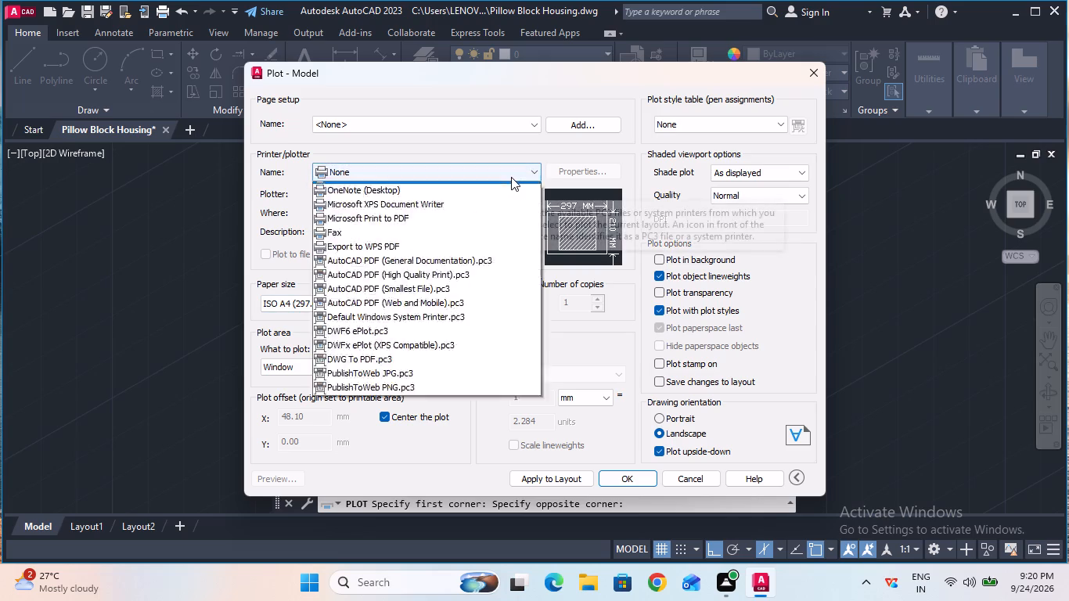
click(511, 177)
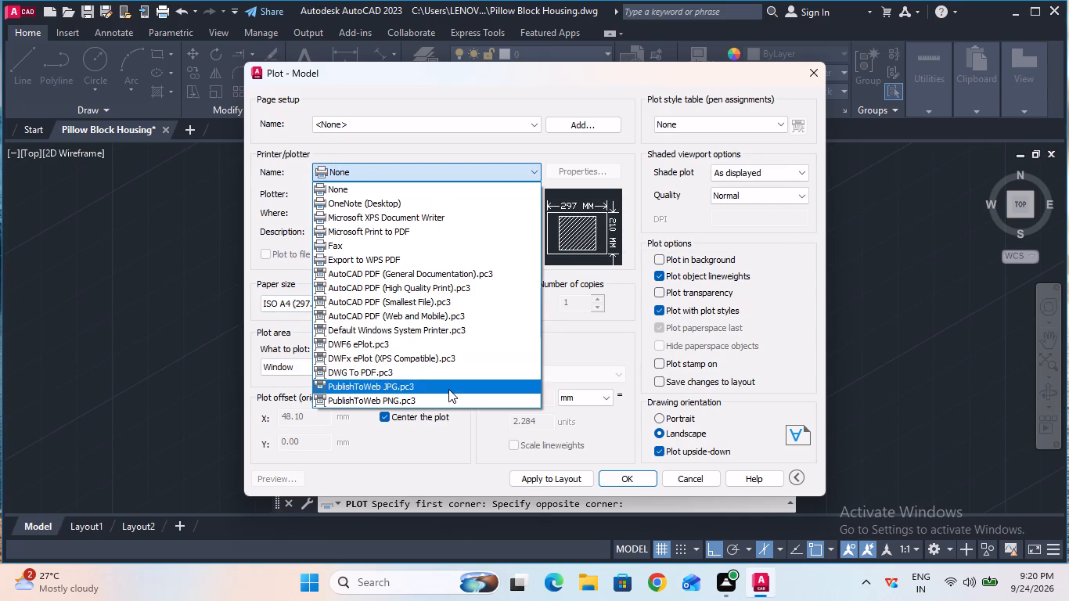
double_click(458, 365)
click(458, 365)
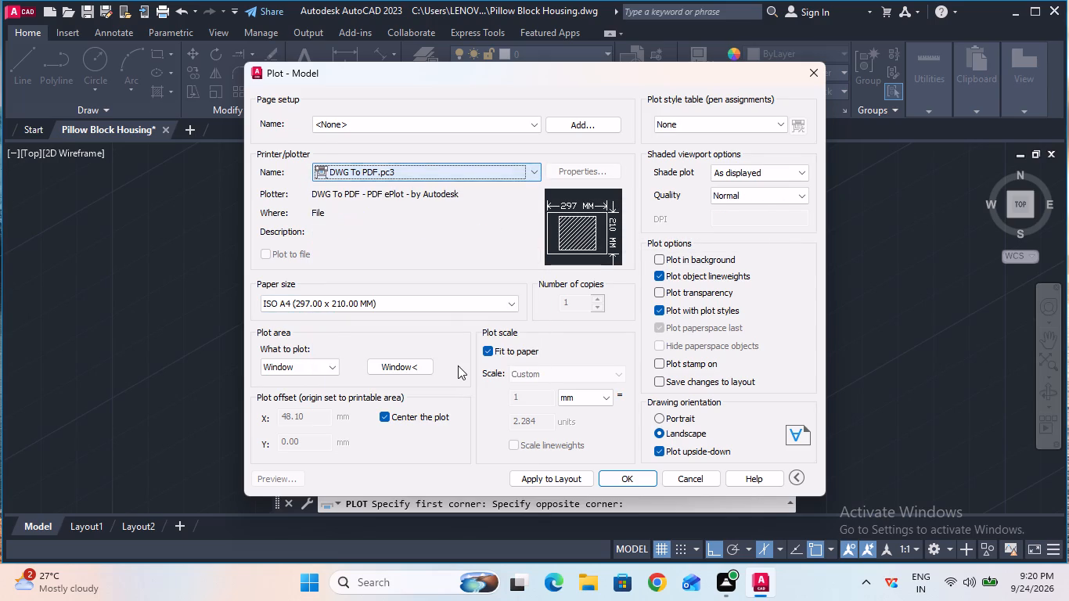
click(610, 473)
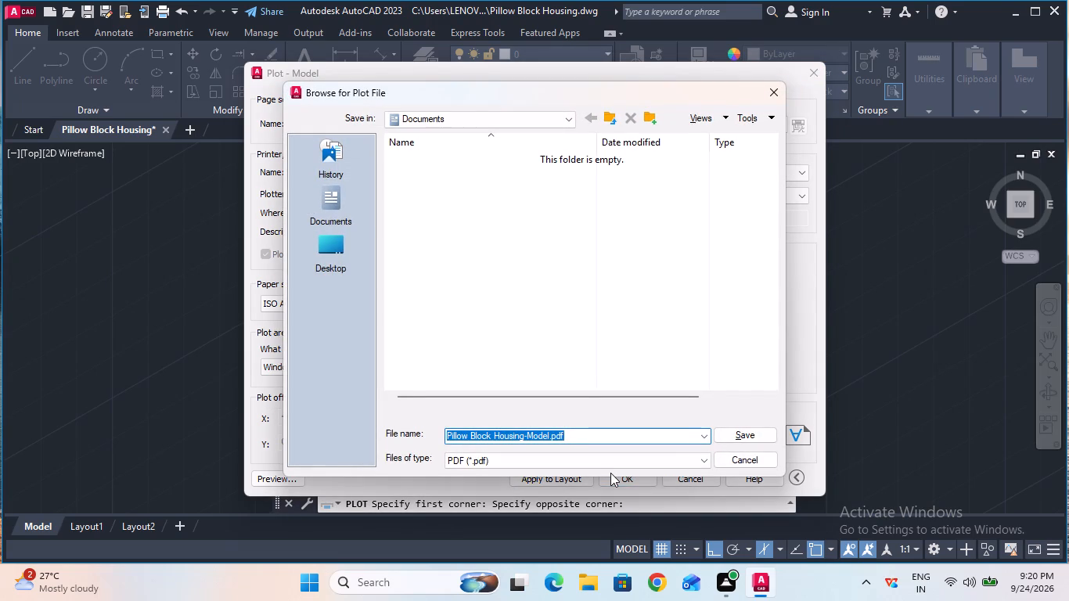
click(735, 439)
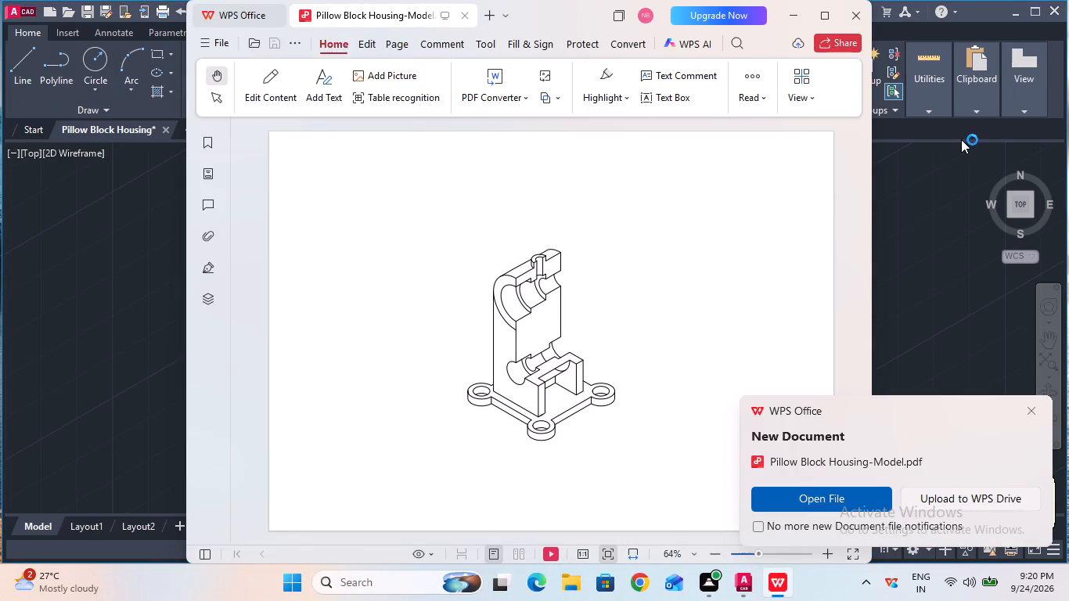
click(859, 13)
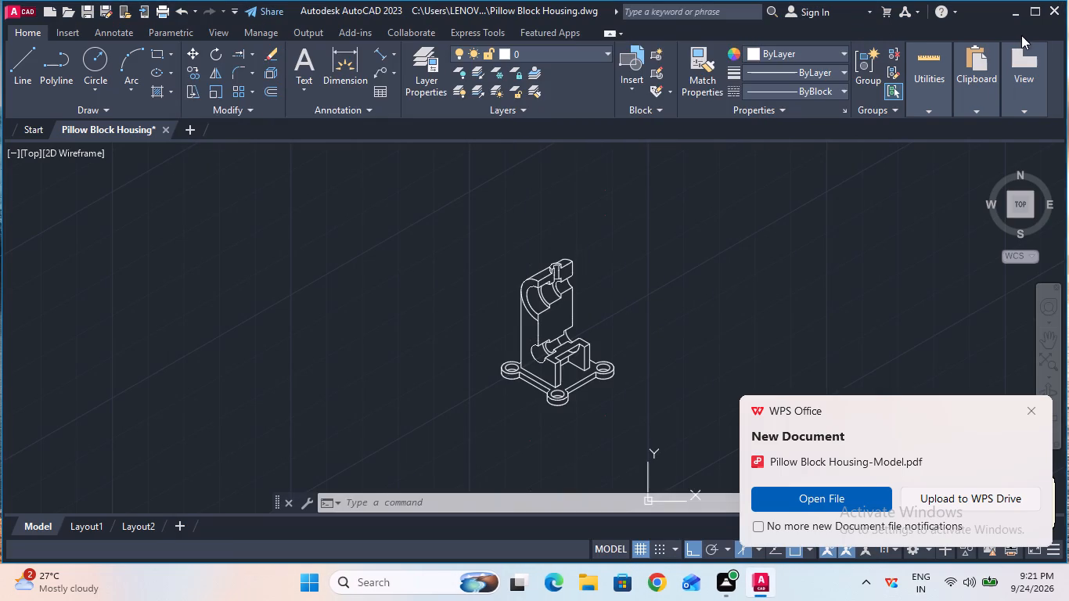
Exit AutoCAD, saving the changes to Pillow Block Housing.dwg.
click(1044, 7)
click(1036, 10)
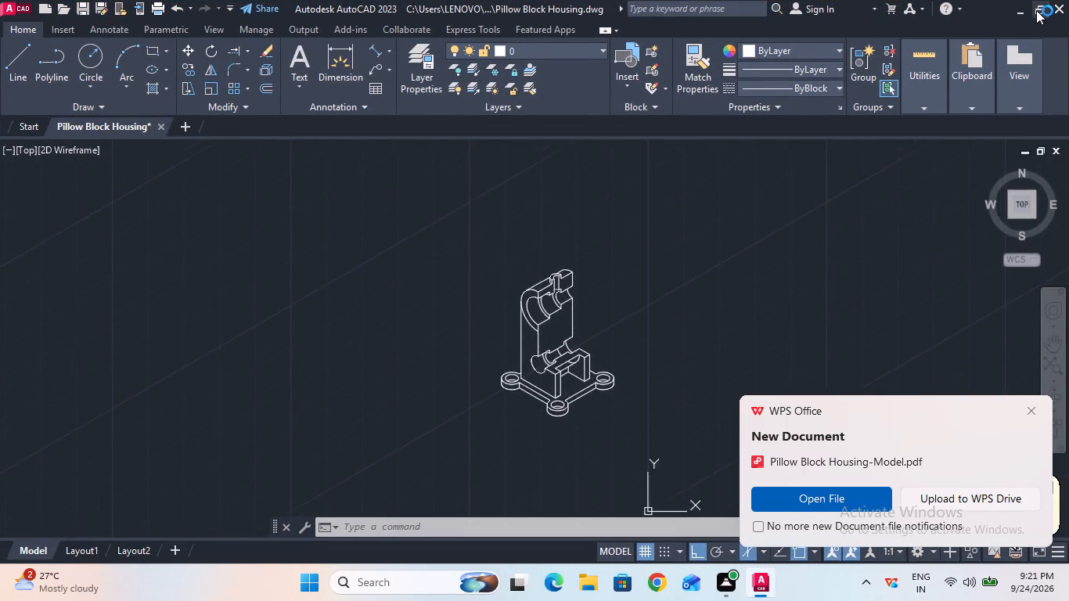
click(1057, 13)
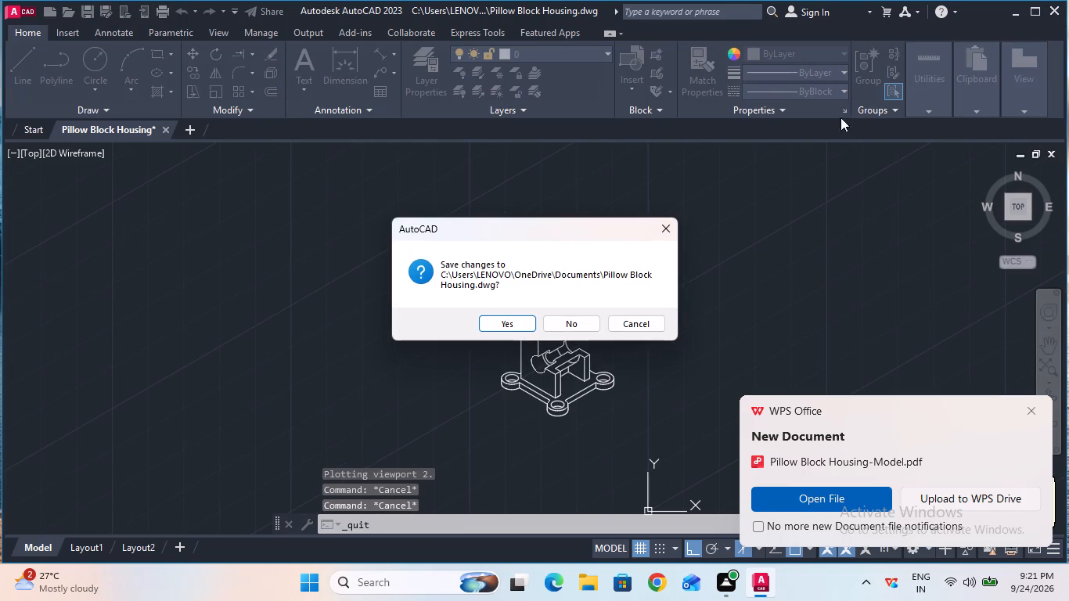
click(524, 318)
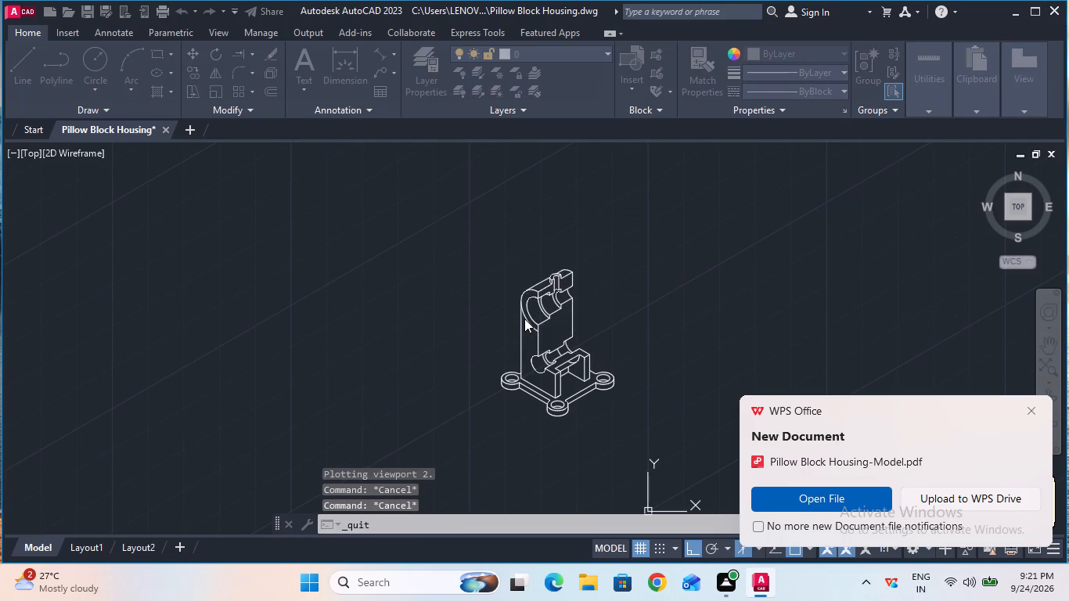